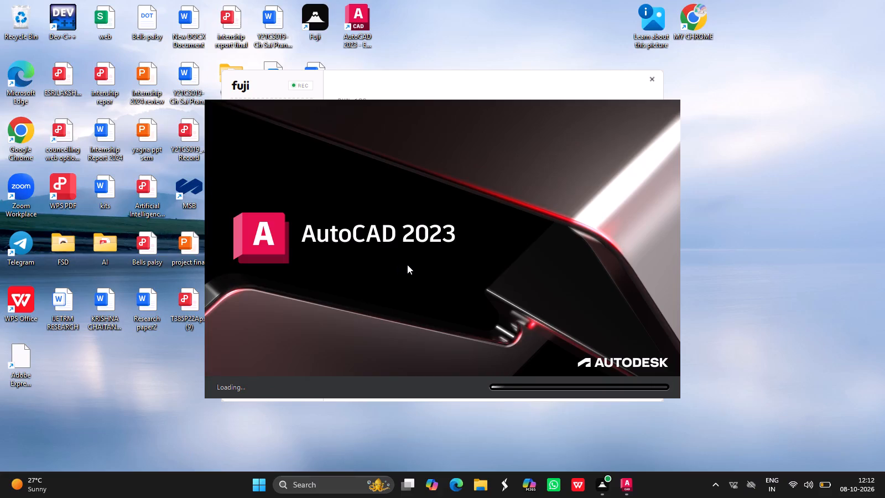
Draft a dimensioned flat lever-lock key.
Dismiss the OneDrive credentials notification and the Opera GX advertisement while the program loads.
left_click(599, 297)
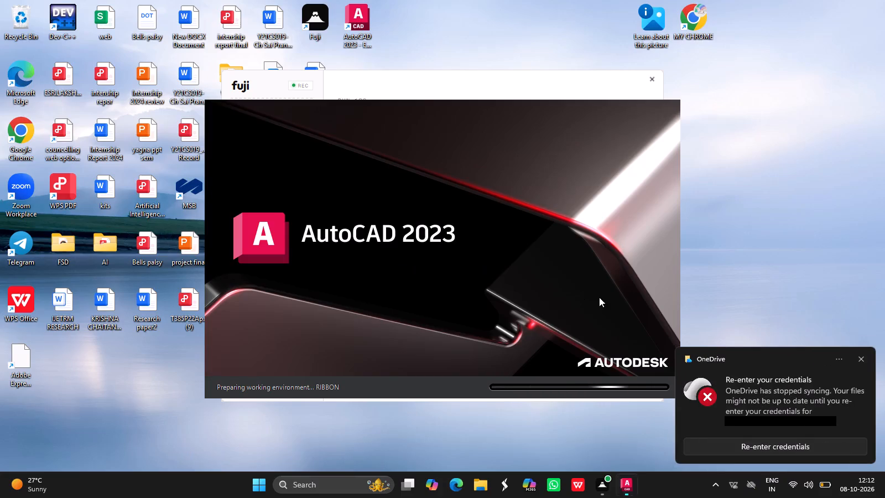
left_click(864, 359)
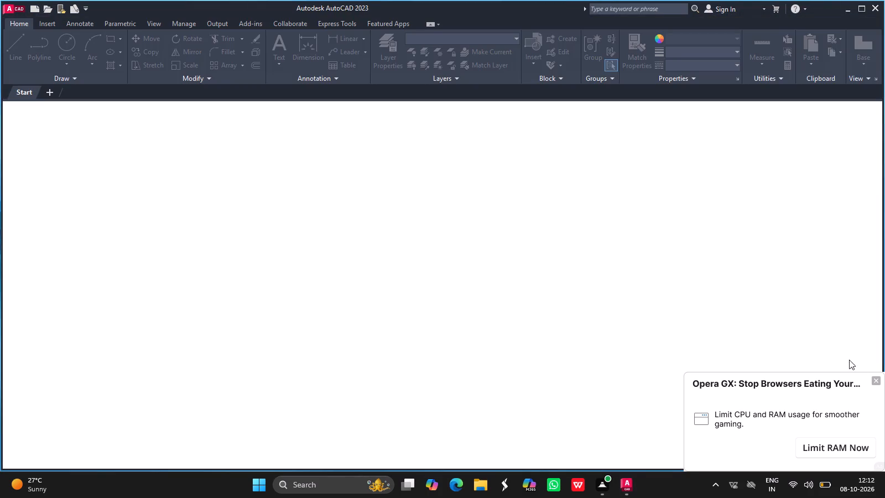
left_click(877, 379)
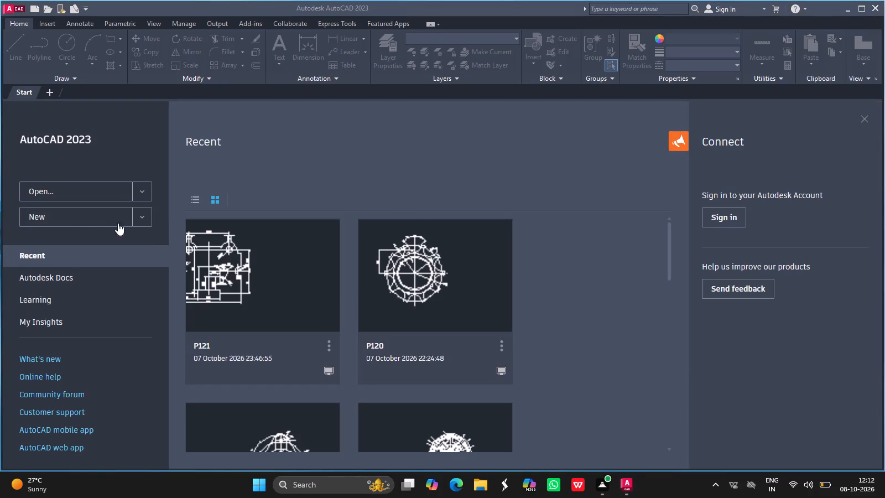
Create a new blank drawing from the start page.
left_click(89, 214)
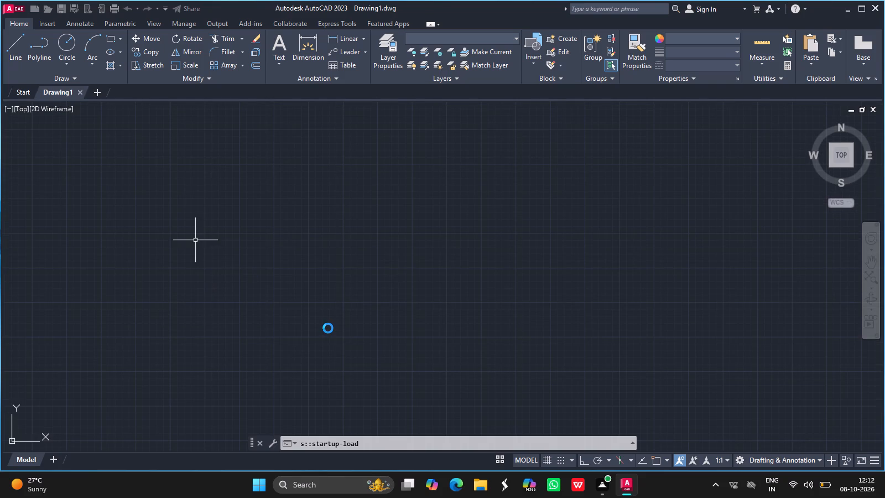
Turn on command history logging for the drawing with the LOGFILEON command.
left_click(351, 443)
type("logfi")
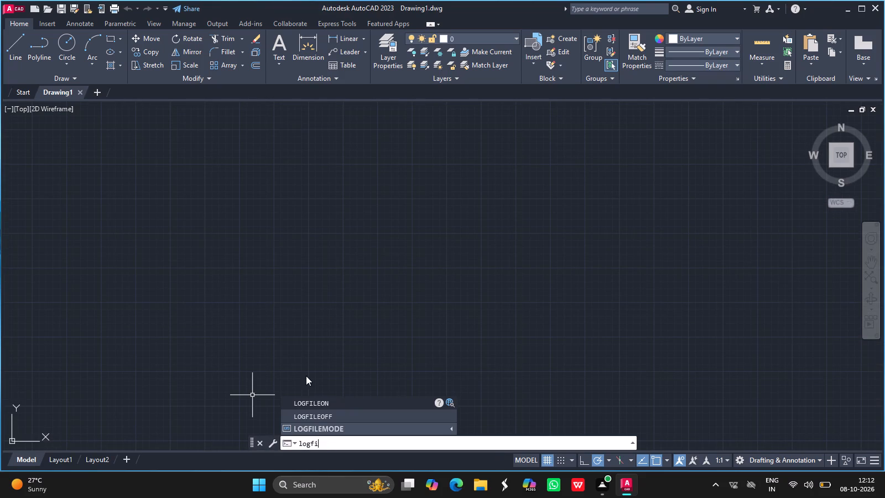
left_click(330, 401)
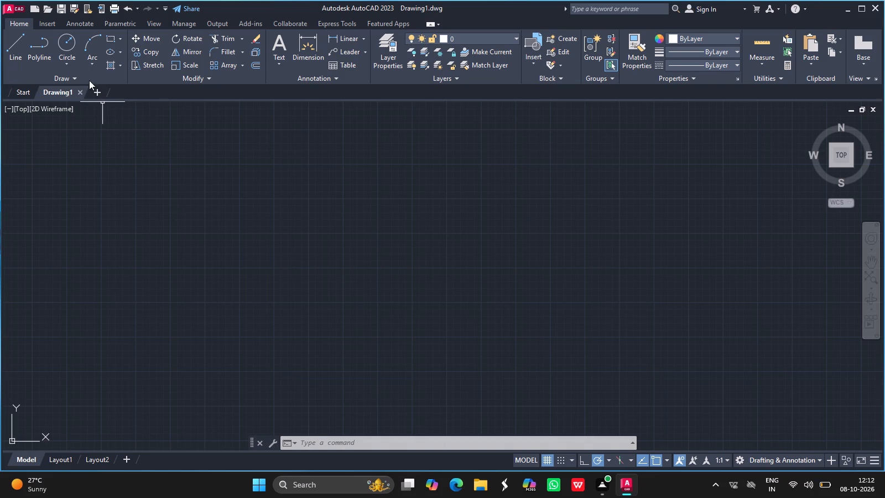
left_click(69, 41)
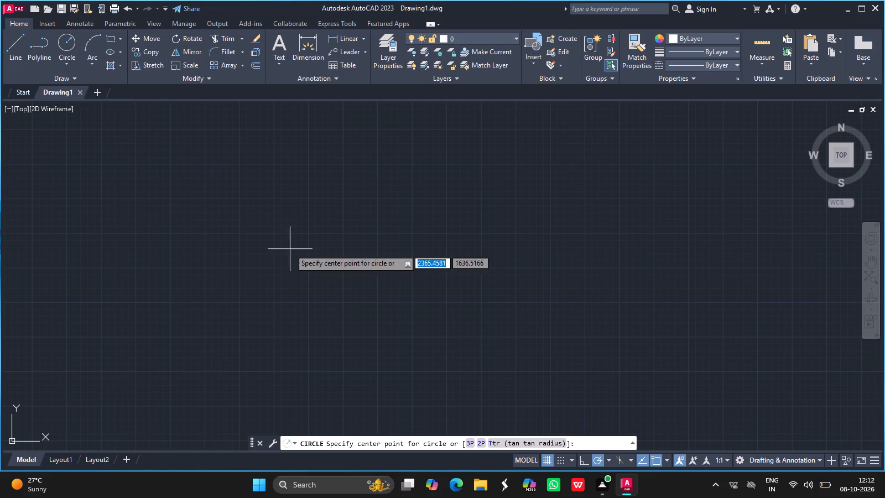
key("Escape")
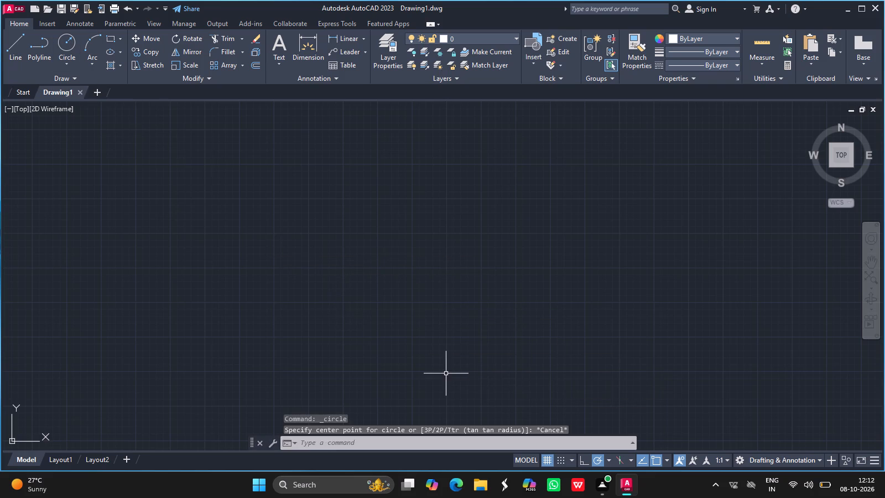
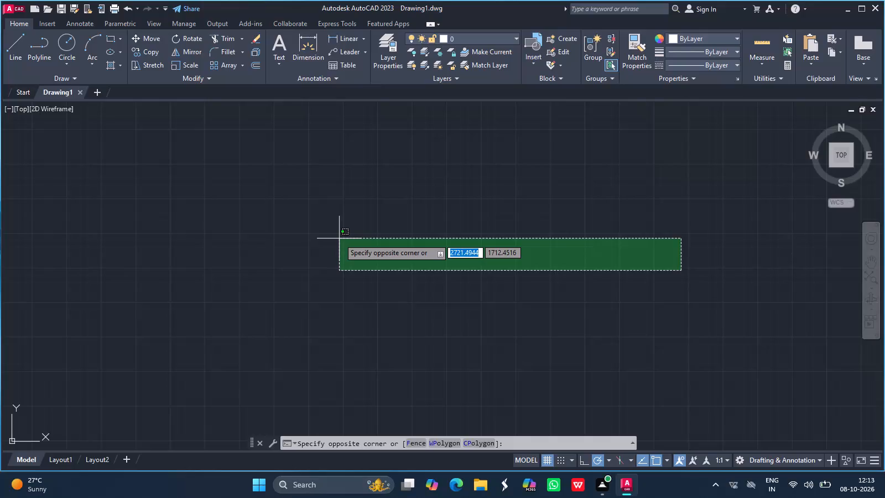
Run the LOGFILEON command to turn on command history logging.
key("Escape")
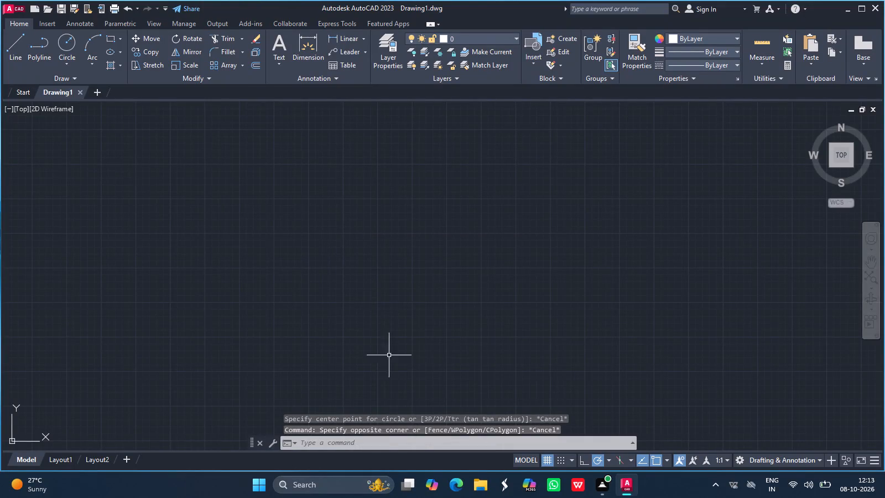
left_click(394, 446)
type("lo")
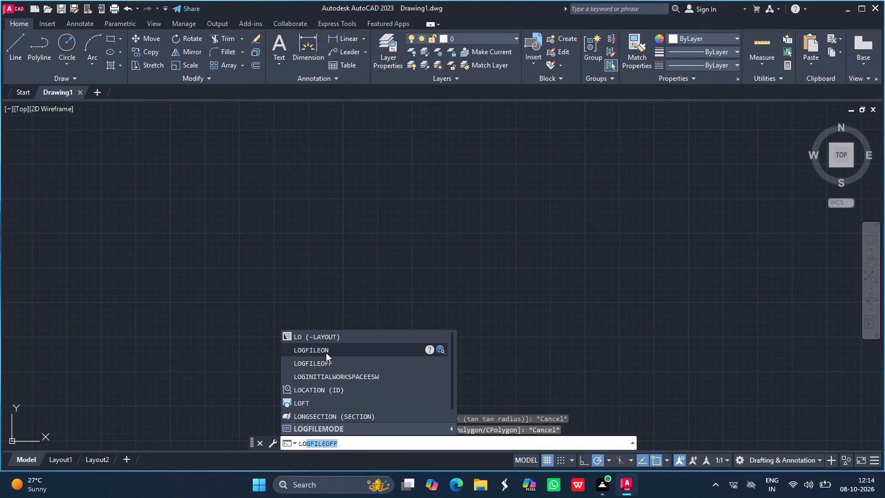
left_click(326, 352)
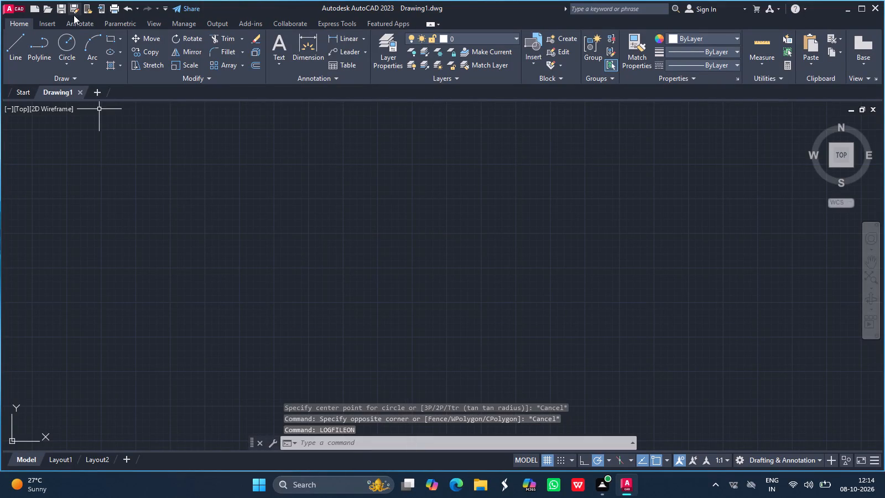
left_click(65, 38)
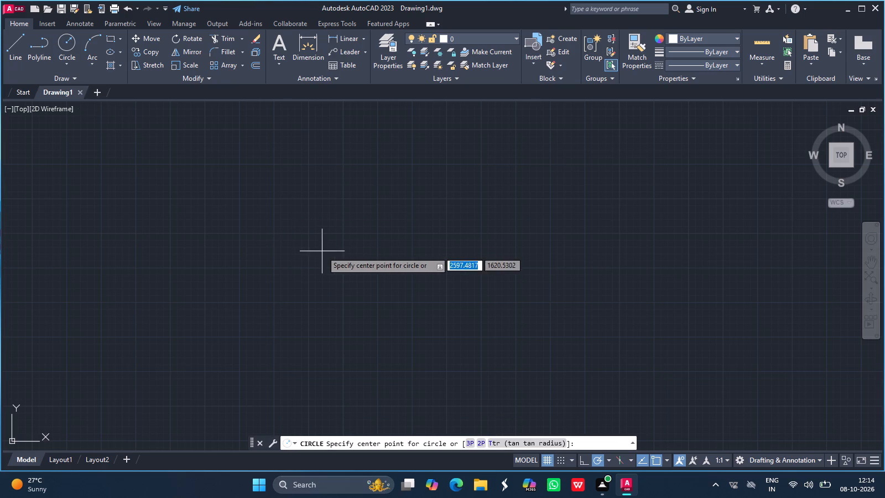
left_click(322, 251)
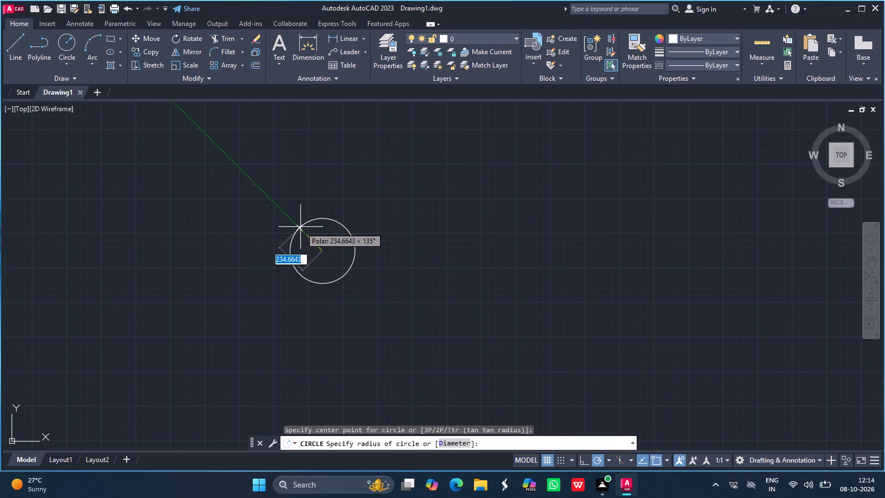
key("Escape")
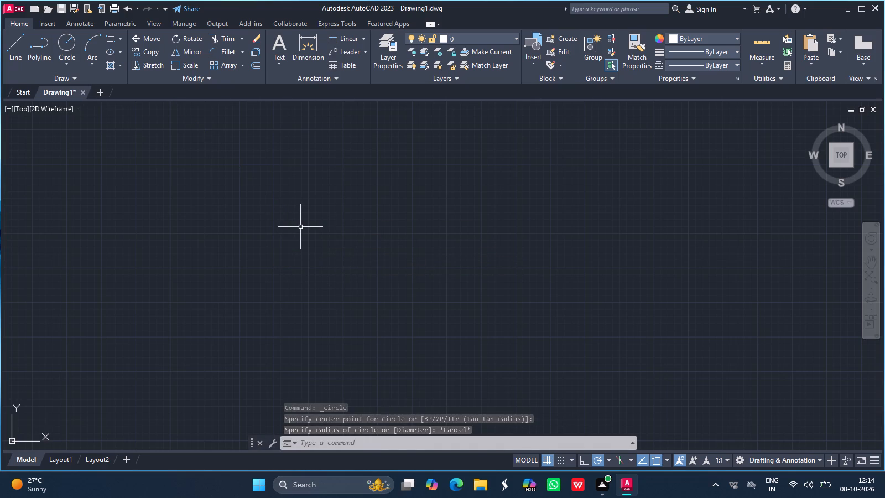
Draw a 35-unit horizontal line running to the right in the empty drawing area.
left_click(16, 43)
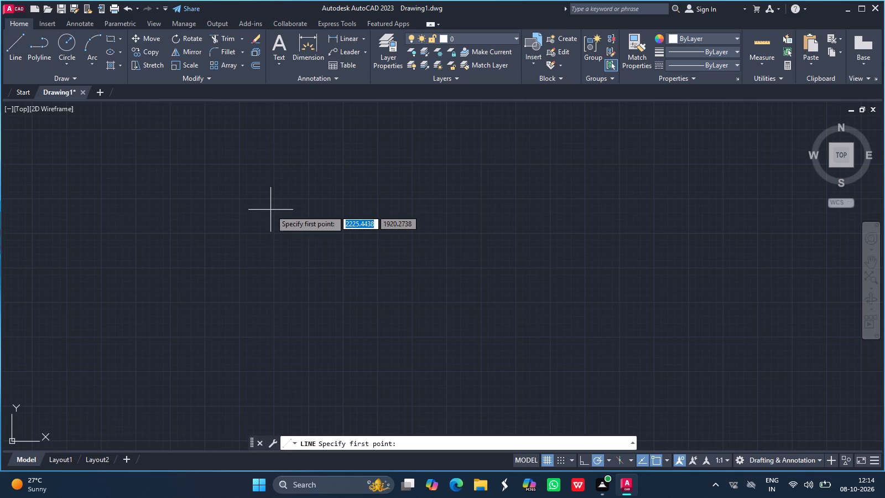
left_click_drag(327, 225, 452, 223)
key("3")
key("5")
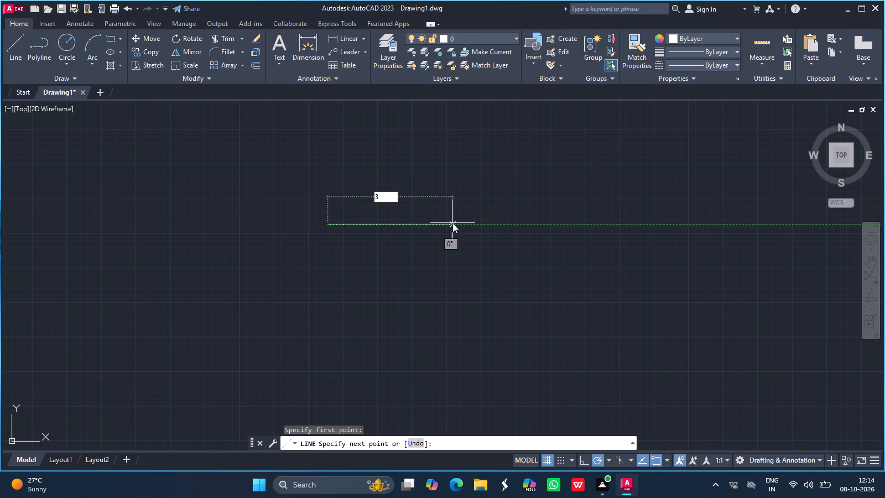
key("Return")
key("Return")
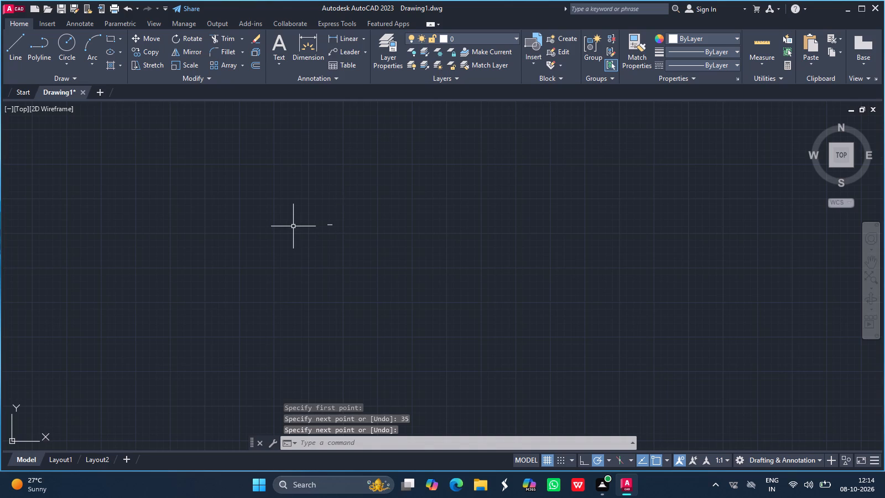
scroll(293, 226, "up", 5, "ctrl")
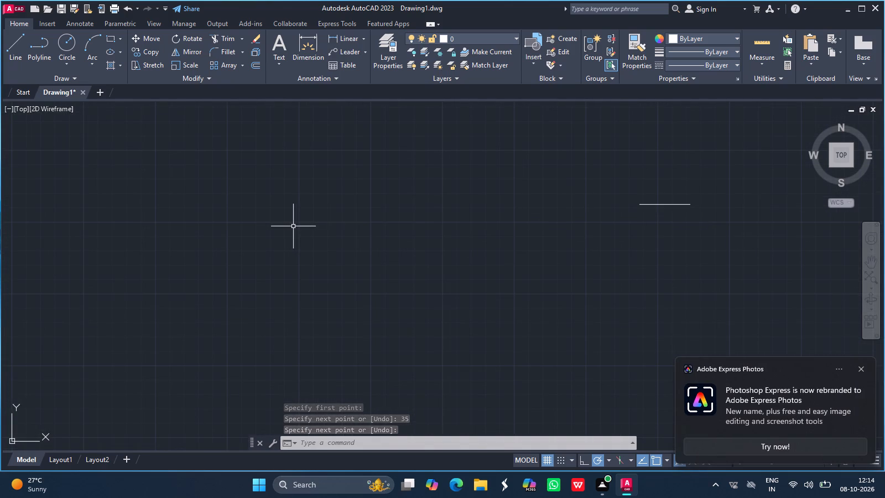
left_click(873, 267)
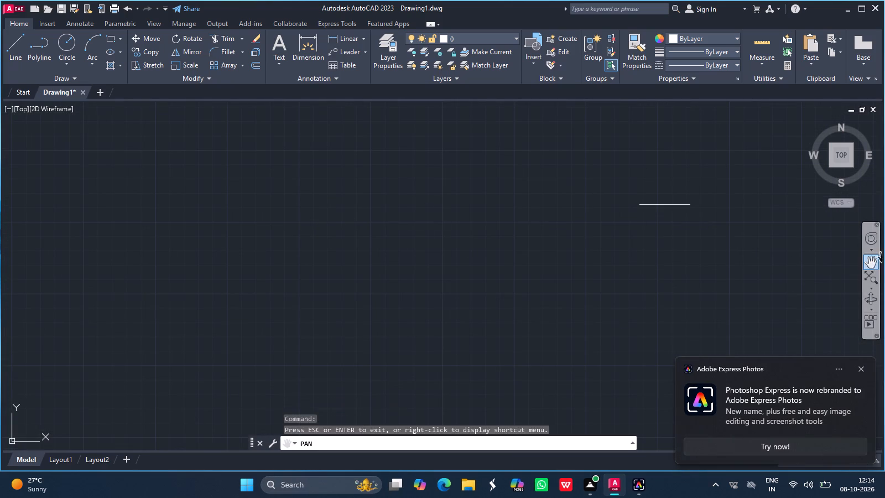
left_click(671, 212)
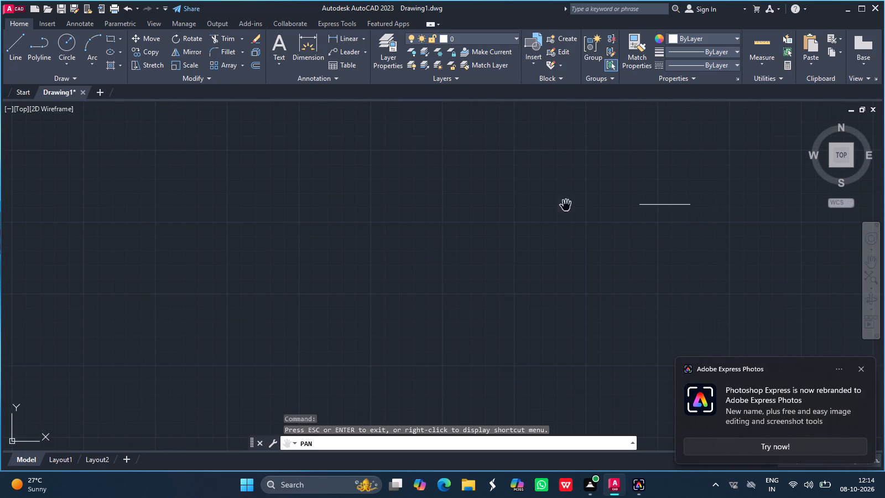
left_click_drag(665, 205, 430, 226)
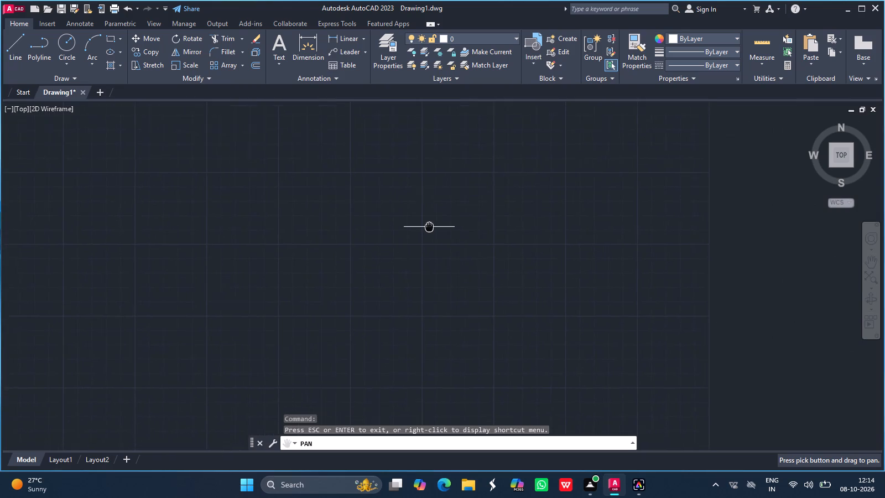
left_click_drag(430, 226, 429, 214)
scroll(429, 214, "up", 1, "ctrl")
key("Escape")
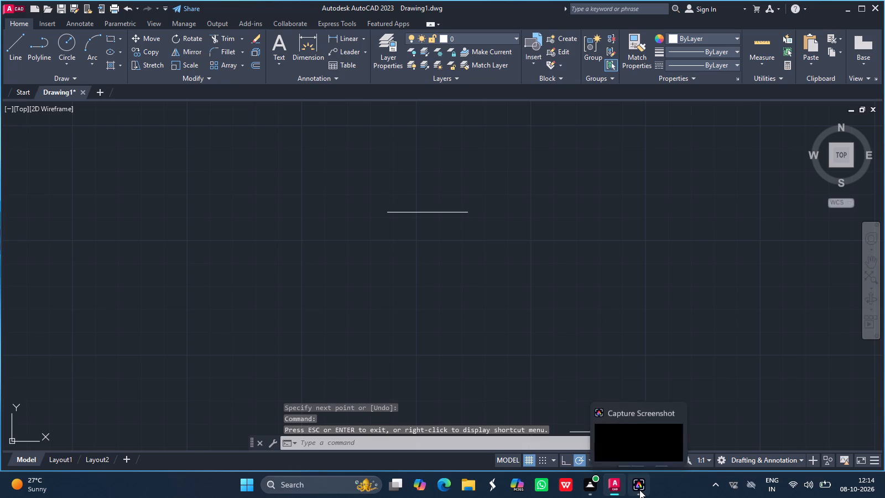
Close the Capture Screenshot window of Adobe Express Photos.
left_click(679, 409)
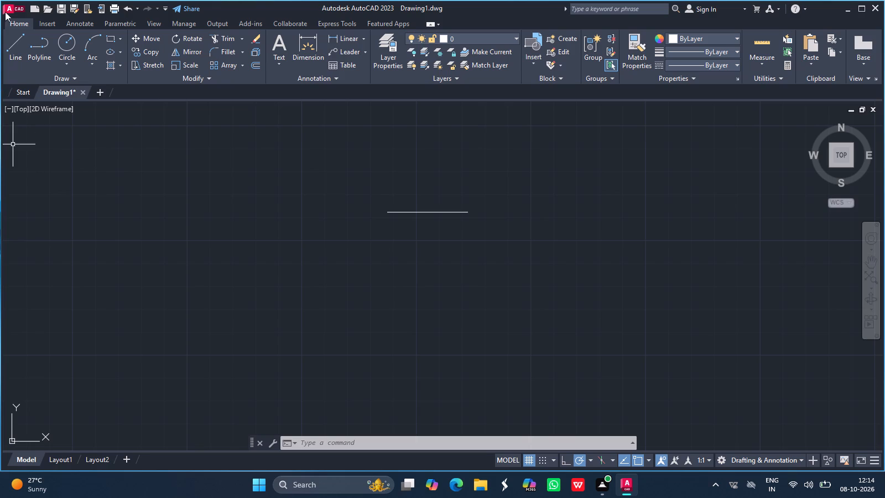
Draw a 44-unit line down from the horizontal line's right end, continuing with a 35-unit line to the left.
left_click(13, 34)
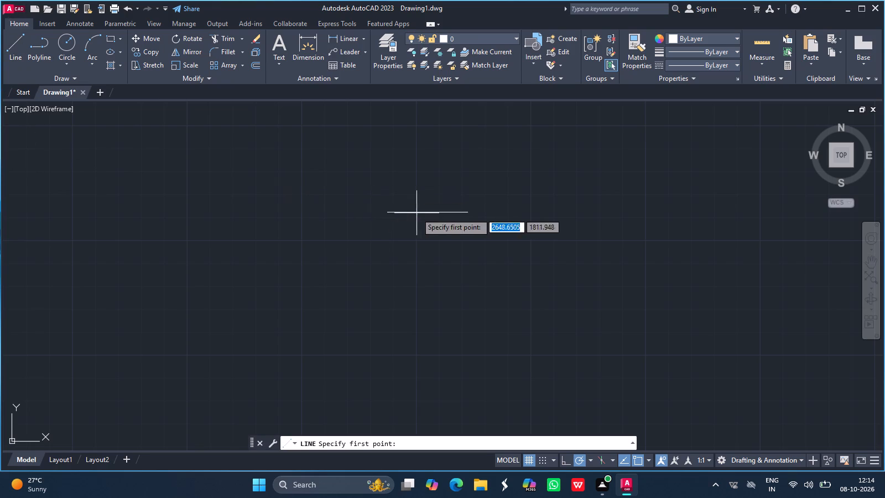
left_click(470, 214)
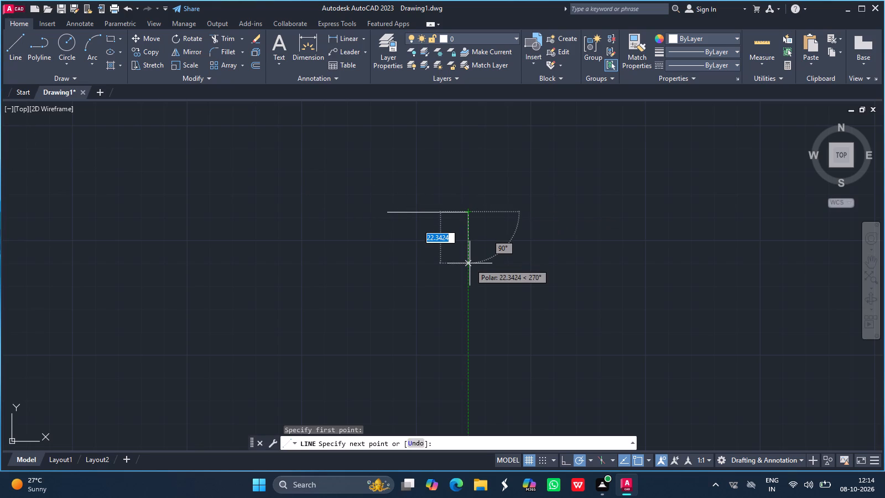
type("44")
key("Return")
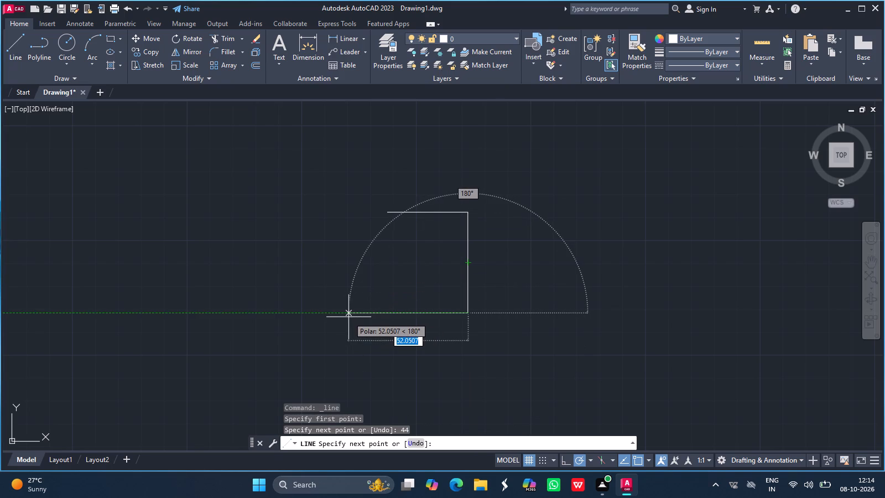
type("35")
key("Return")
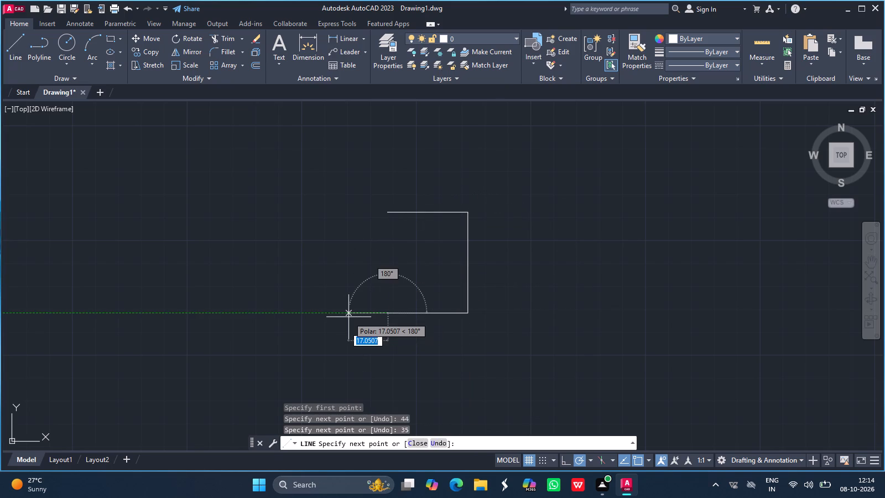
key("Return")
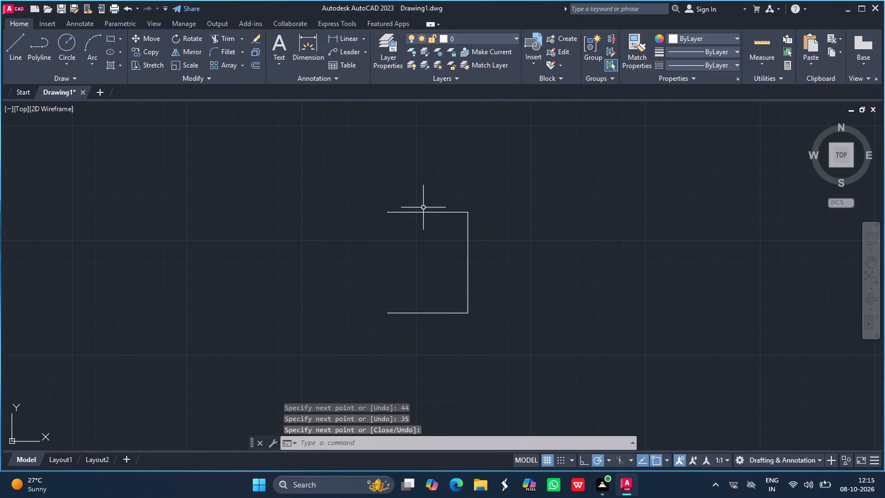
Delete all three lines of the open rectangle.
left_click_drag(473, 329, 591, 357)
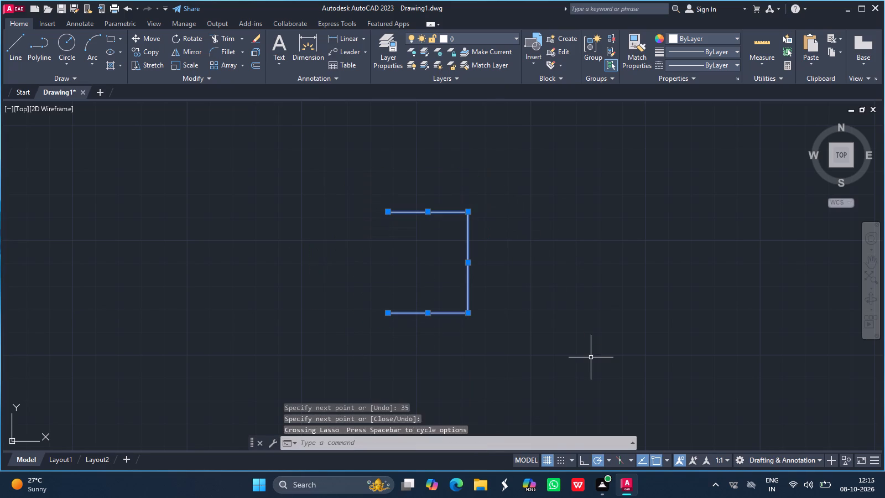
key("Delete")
Draw an open-left rectangle with connected lines: 35 units right, 44 units down and 35 units left.
left_click(14, 44)
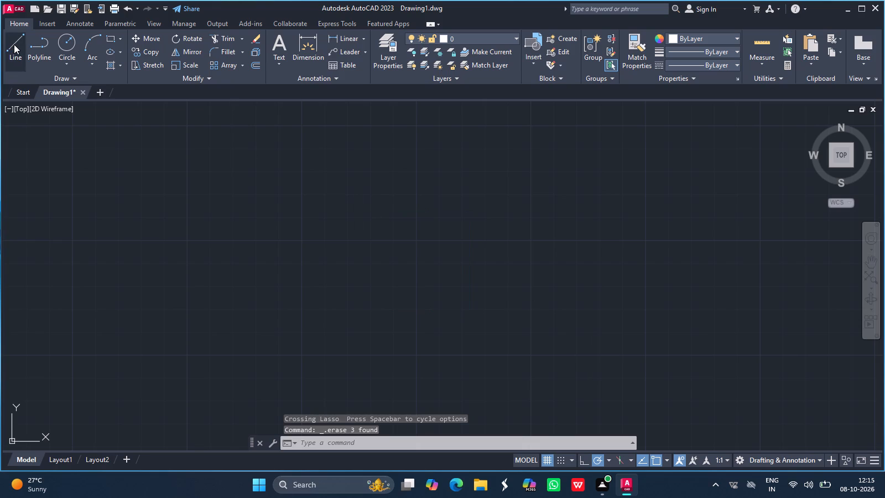
left_click(300, 241)
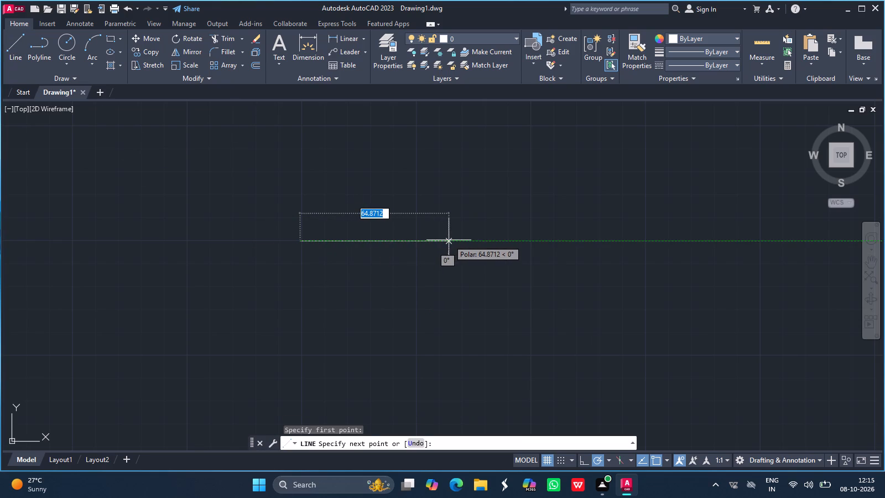
type("35")
key("Return")
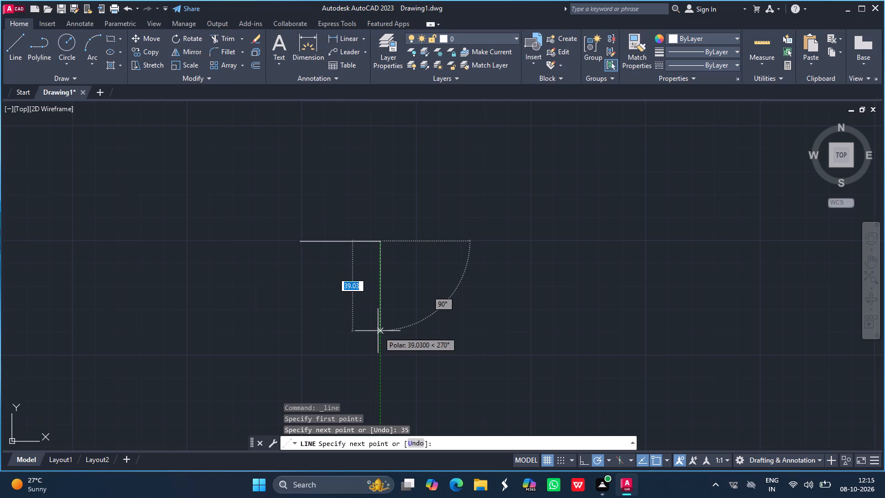
type("44")
key("Return")
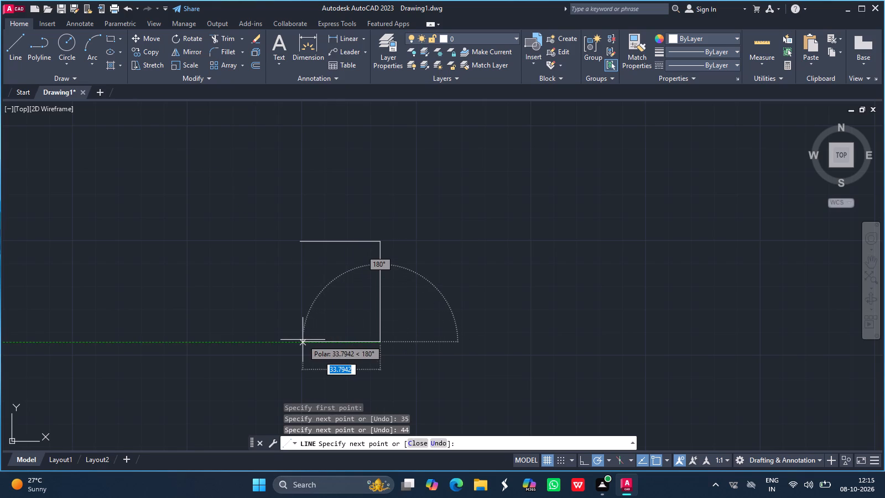
type("35")
key("Return")
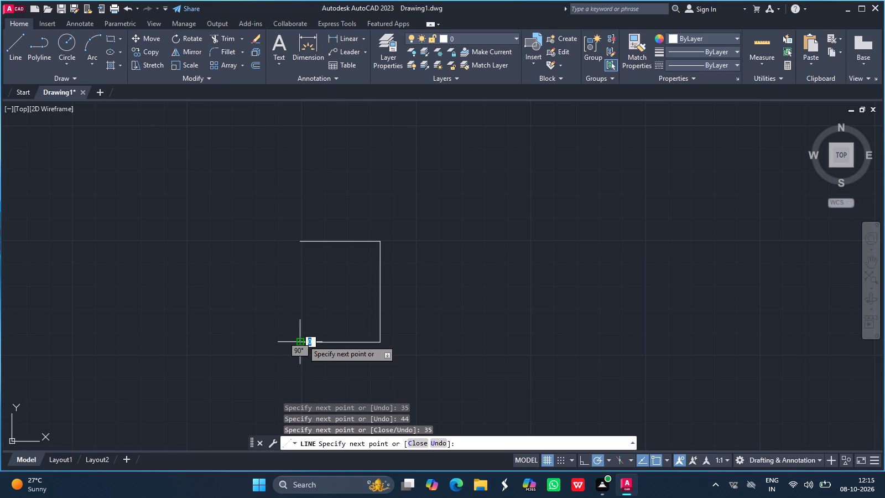
key("Return")
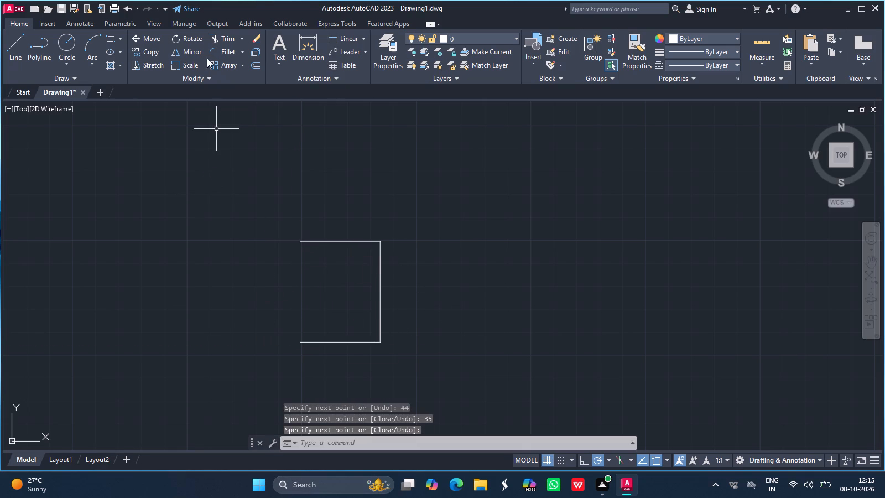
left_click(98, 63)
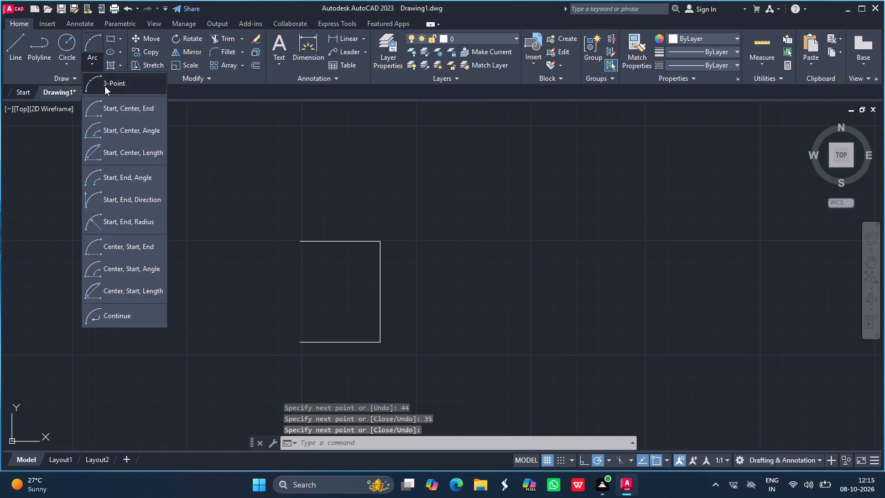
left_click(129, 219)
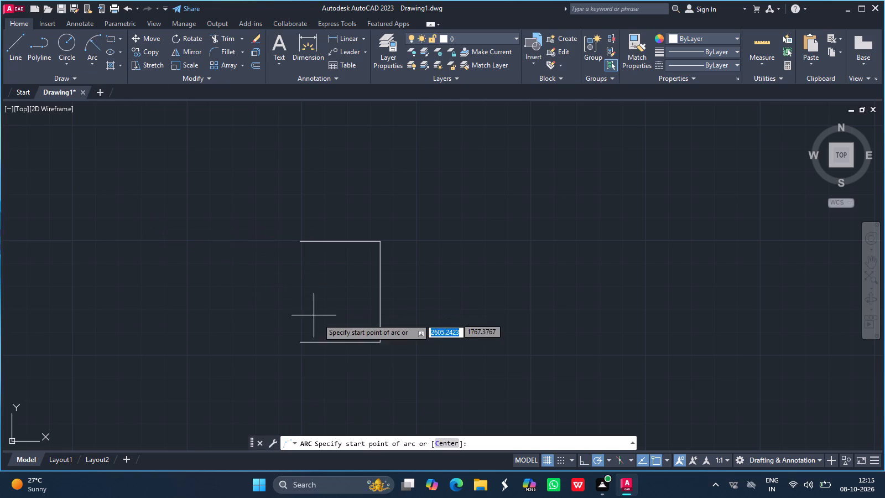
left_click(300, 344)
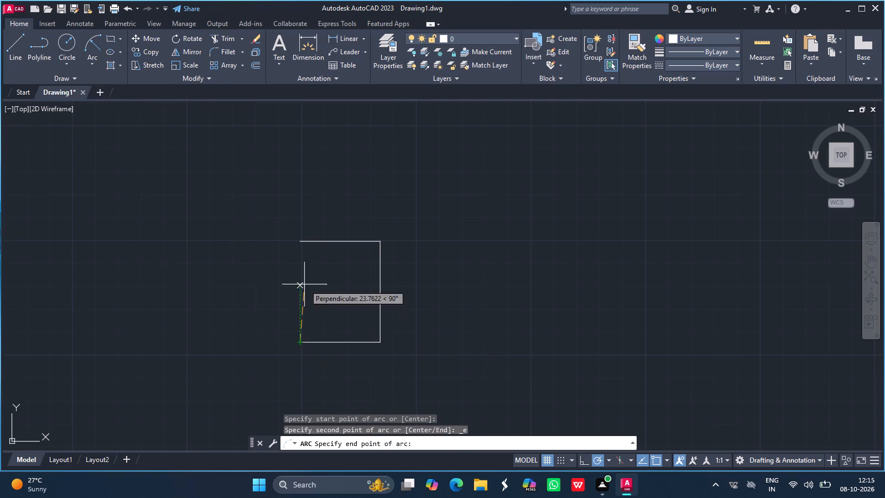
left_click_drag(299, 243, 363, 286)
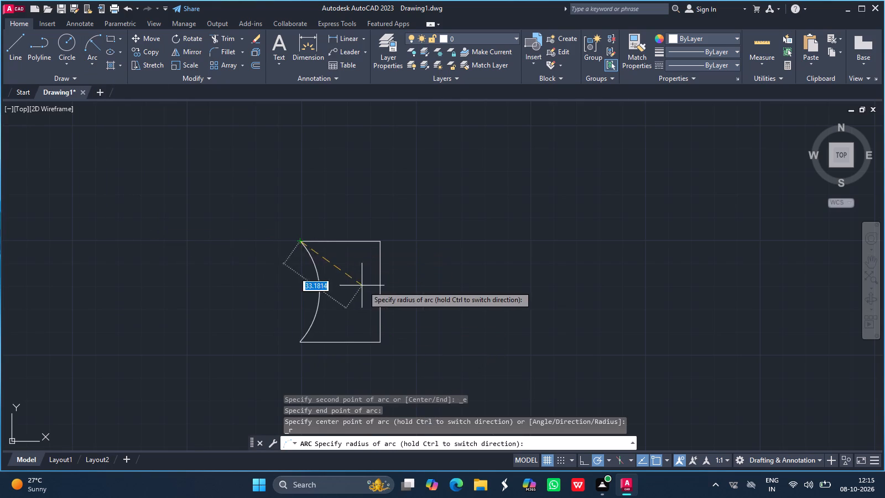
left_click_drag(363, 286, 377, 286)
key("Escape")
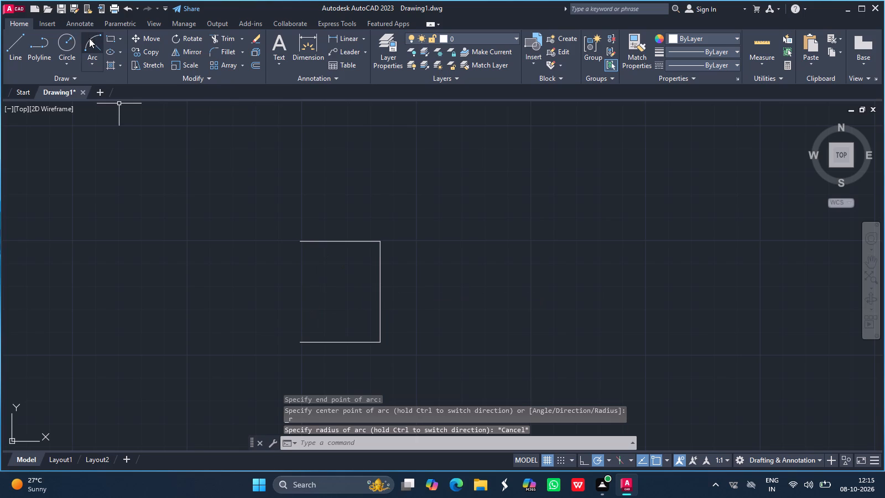
Close the open left side of the rectangle with an outward-bulging start-end-radius arc of radius 25.6.
left_click(89, 38)
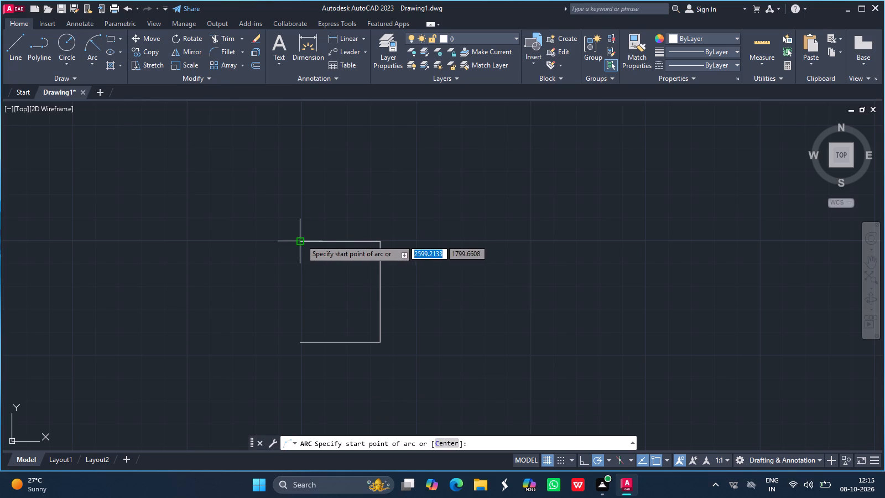
left_click_drag(301, 240, 300, 341)
left_click_drag(300, 341, 346, 336)
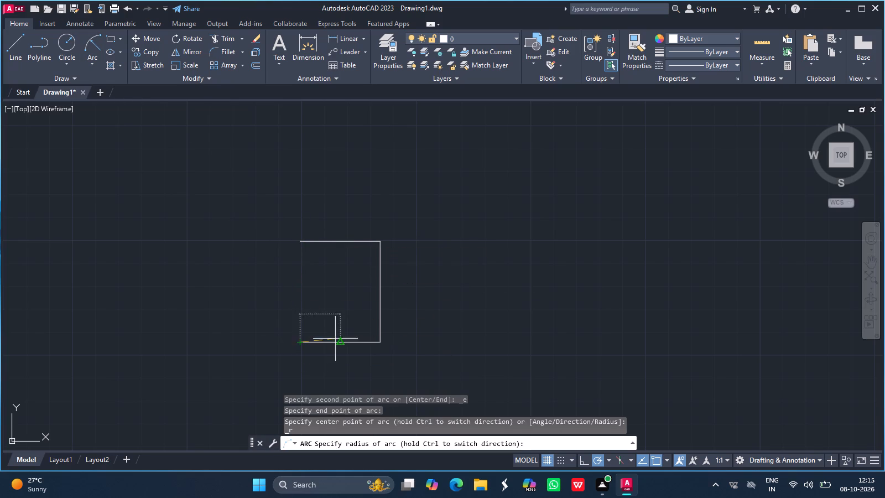
left_click_drag(346, 336, 372, 328)
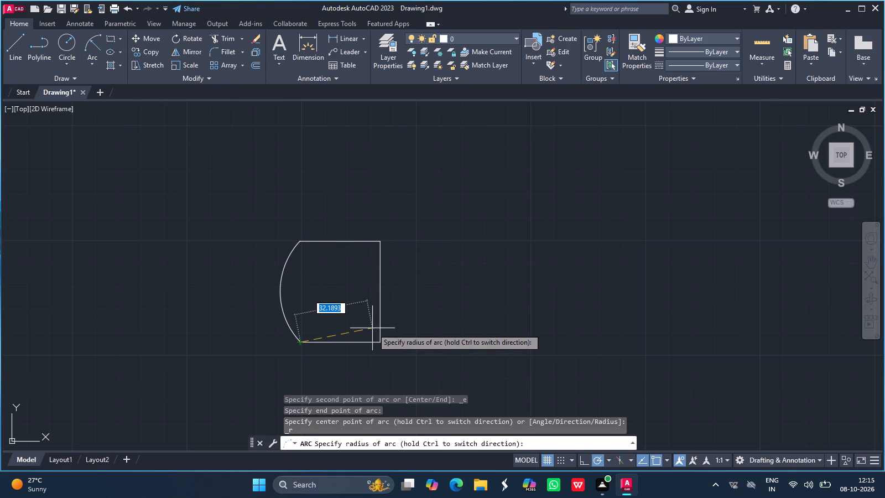
type("25.6")
key("Return")
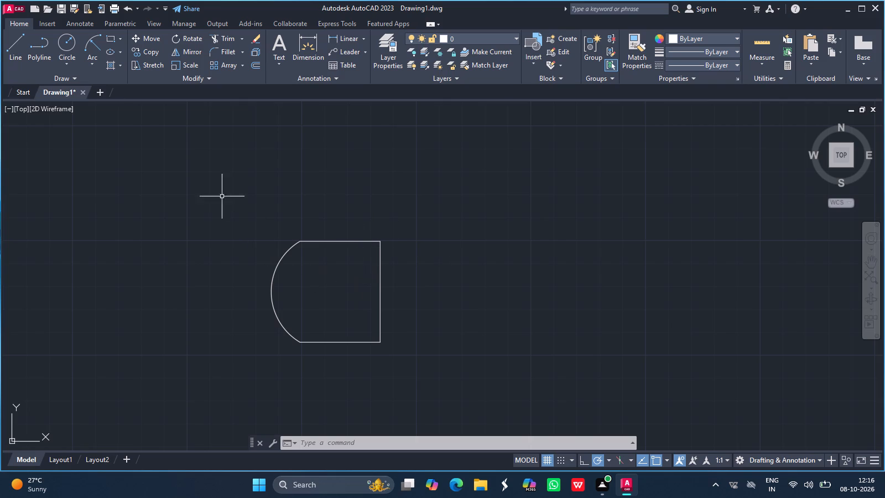
Draw two 12-unit lines along the right vertical edge, one upward and one downward from its midpoint.
left_click(18, 41)
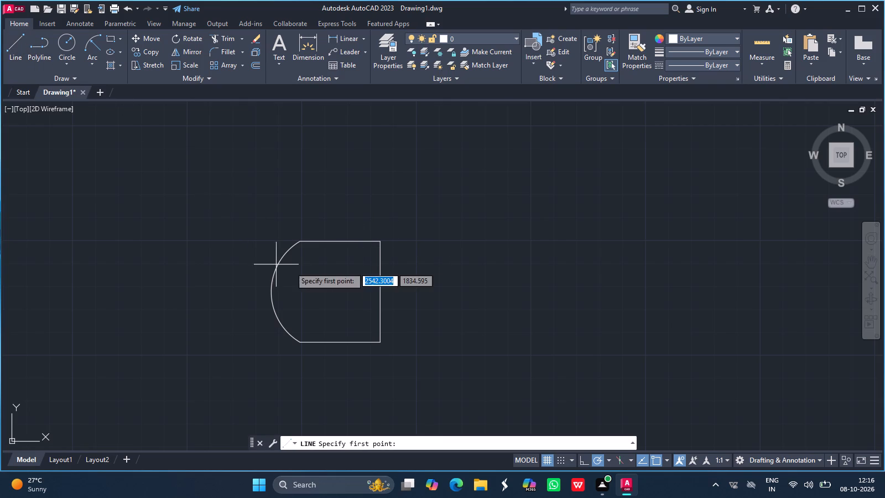
left_click_drag(379, 293, 377, 235)
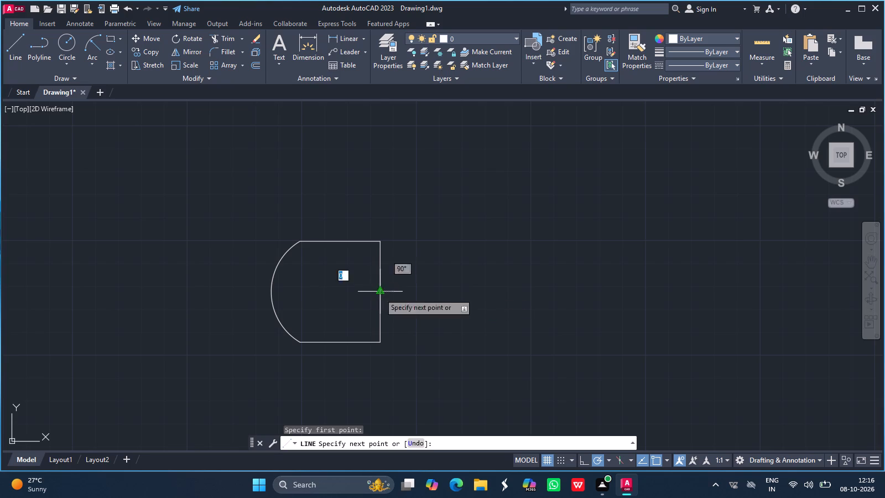
left_click_drag(377, 235, 376, 199)
type("12")
key("Return")
key("Return")
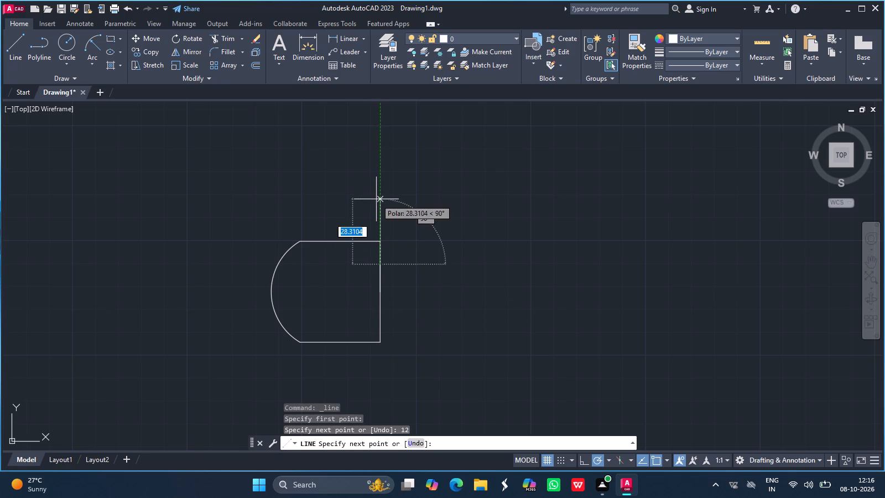
left_click(13, 42)
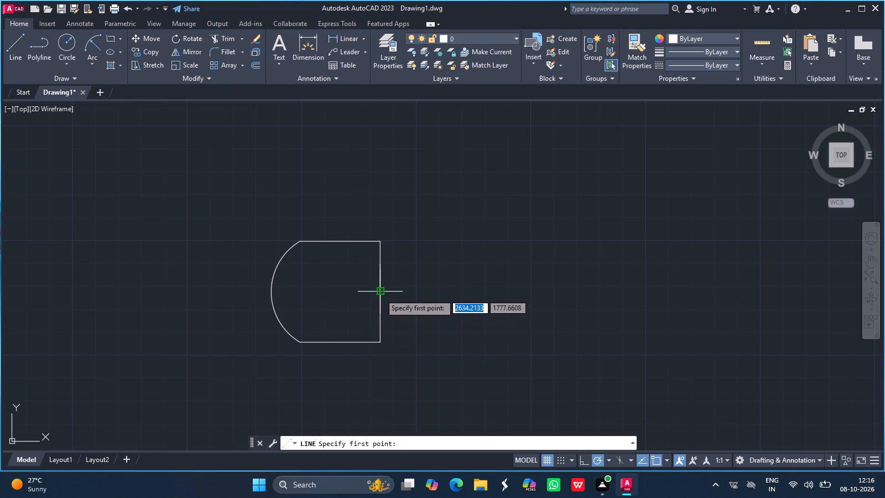
left_click_drag(380, 293, 378, 425)
type("12")
key("Return")
key("Return")
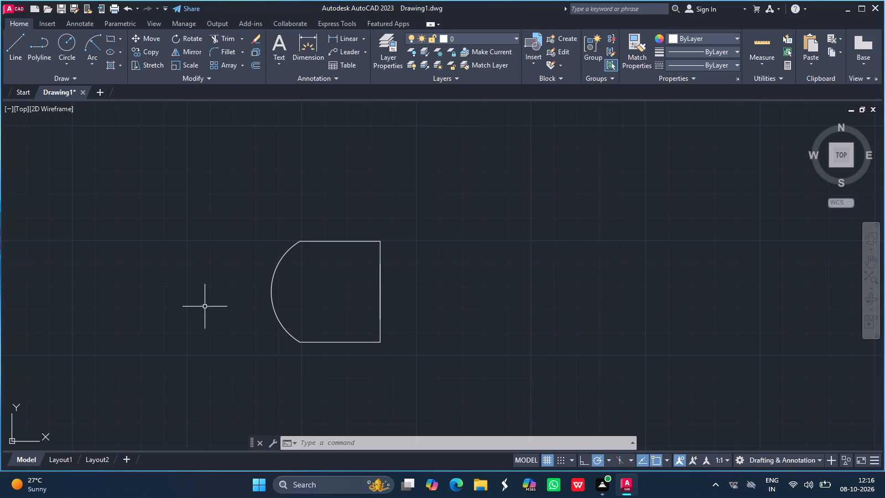
Offset the left arc 7.6 units toward the inside of the profile.
left_click(259, 60)
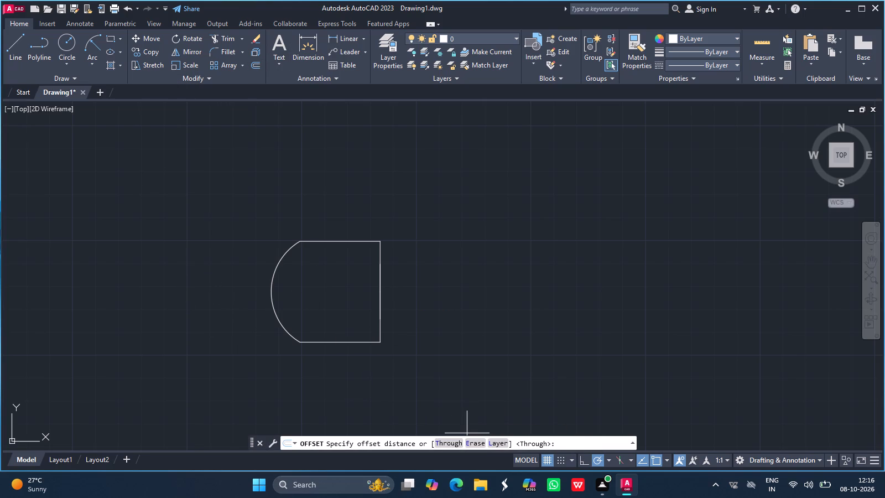
left_click(569, 444)
type("7.6")
key("Return")
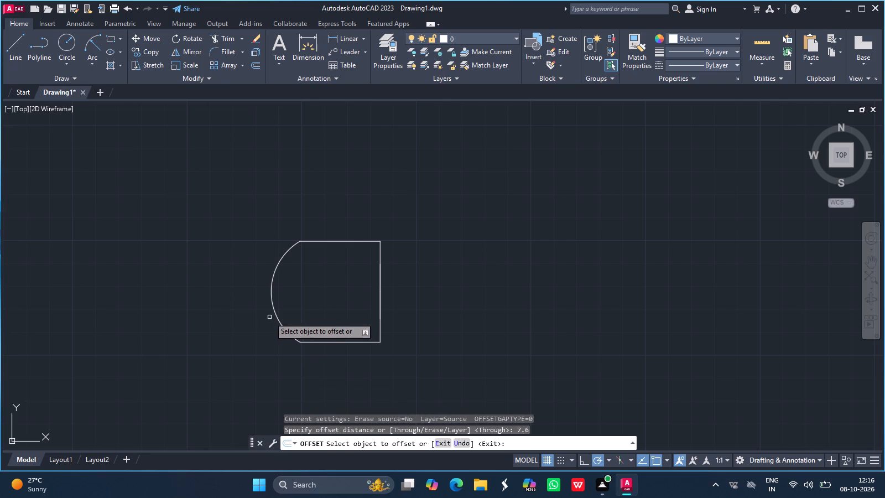
left_click_drag(275, 315, 299, 315)
left_click(299, 315)
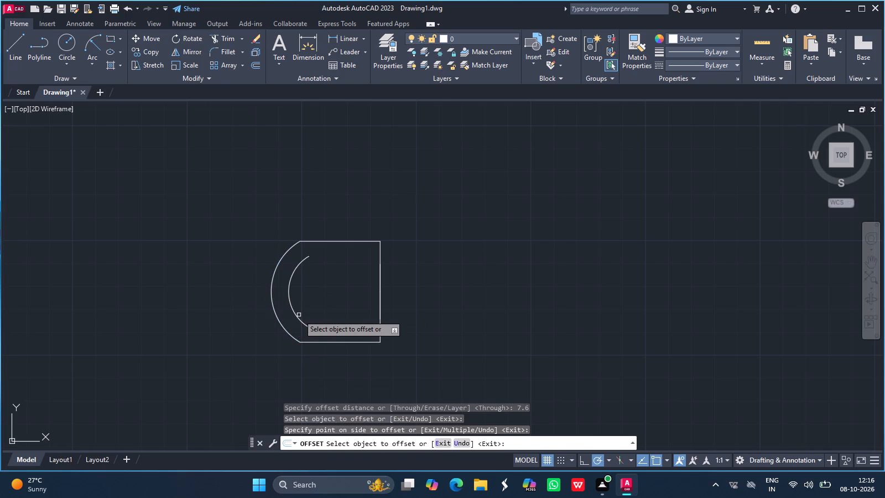
key("Escape")
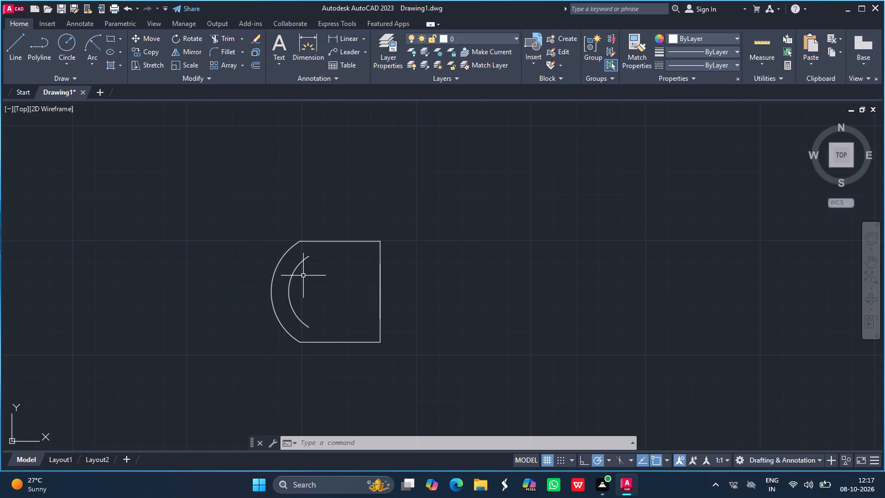
Draw a circle of radius 3 in the empty space to the right of the profile.
left_click(66, 43)
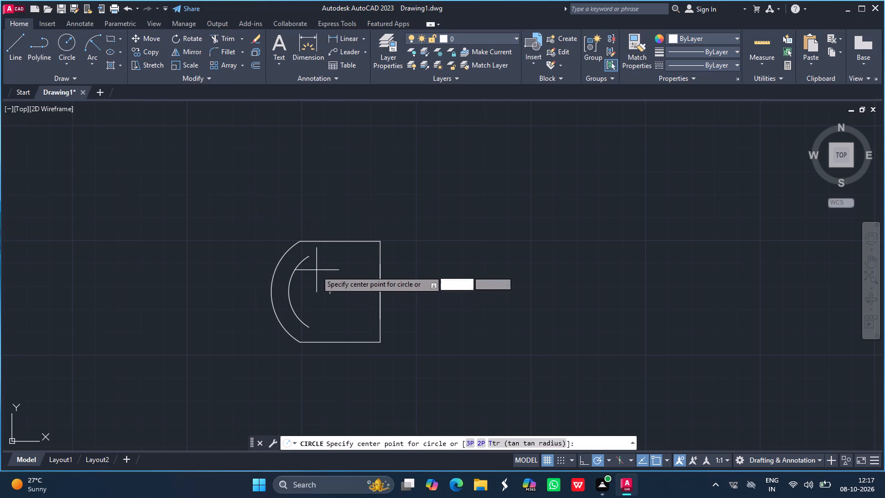
left_click_drag(437, 264, 430, 251)
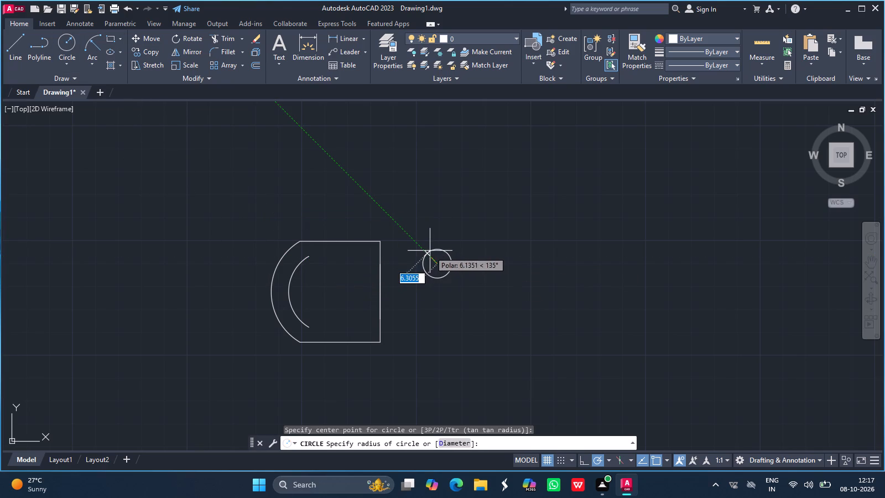
left_click_drag(430, 251, 430, 250)
key("3")
key("Return")
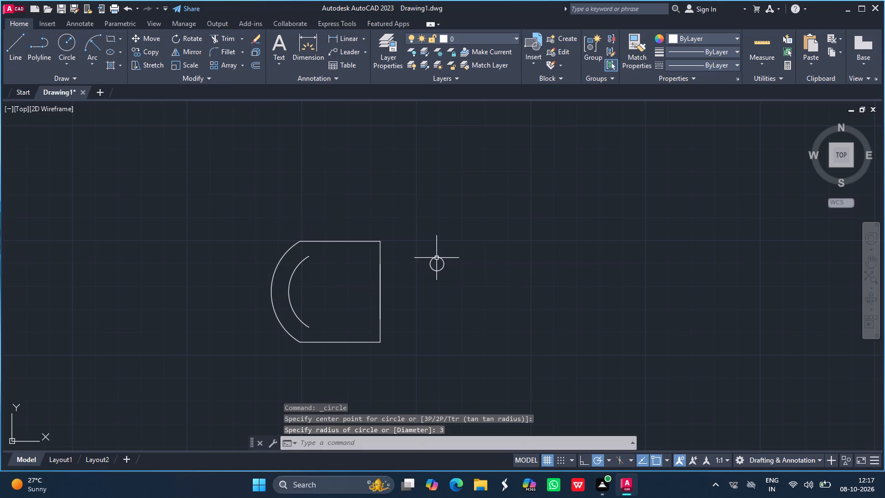
Move the circle by its centre to inside the profile, close to the inner arc's upper end.
left_click(436, 258)
type("move")
key("Return")
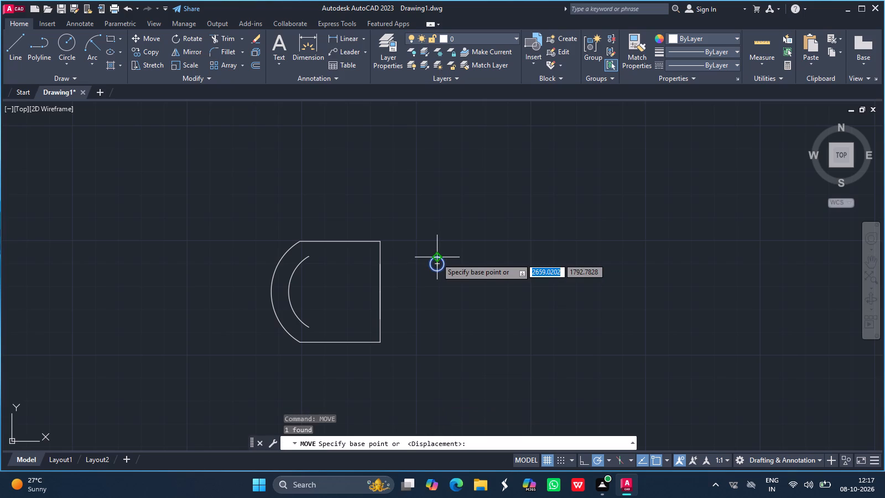
left_click_drag(438, 264, 312, 278)
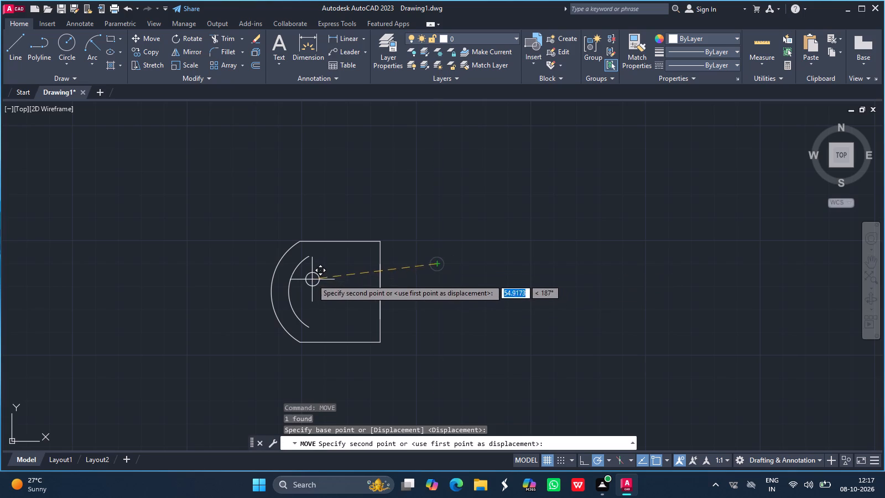
left_click_drag(312, 278, 311, 262)
scroll(311, 262, "up", 3, "ctrl")
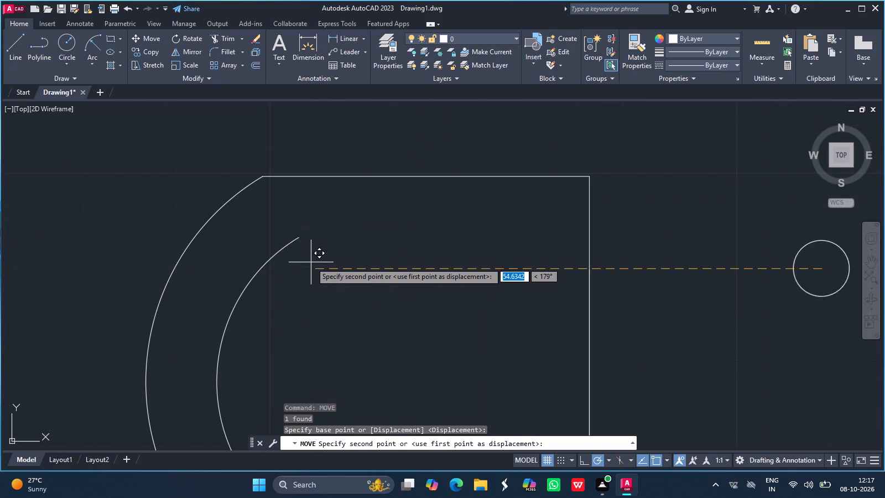
left_click_drag(322, 267, 311, 257)
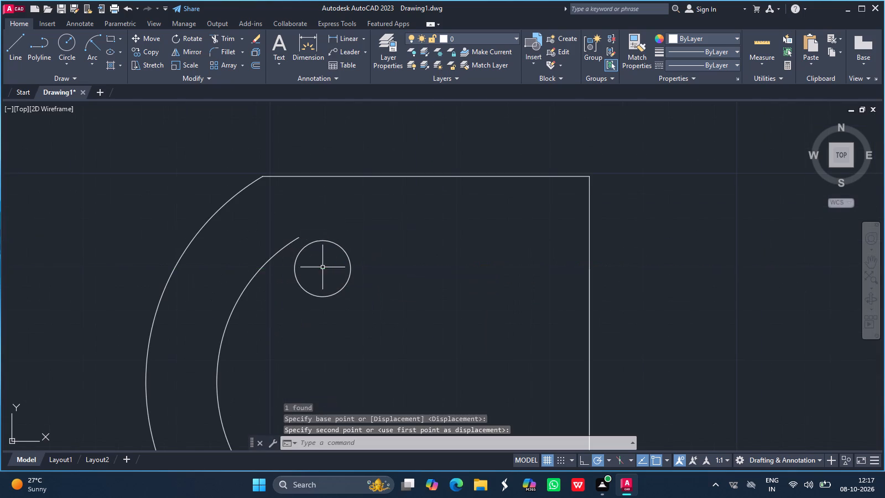
Move the circle slightly again so its upper-left edge meets the inner arc's upper endpoint.
left_click_drag(311, 257, 320, 241)
left_click(320, 241)
key("comma")
key("BackSpace")
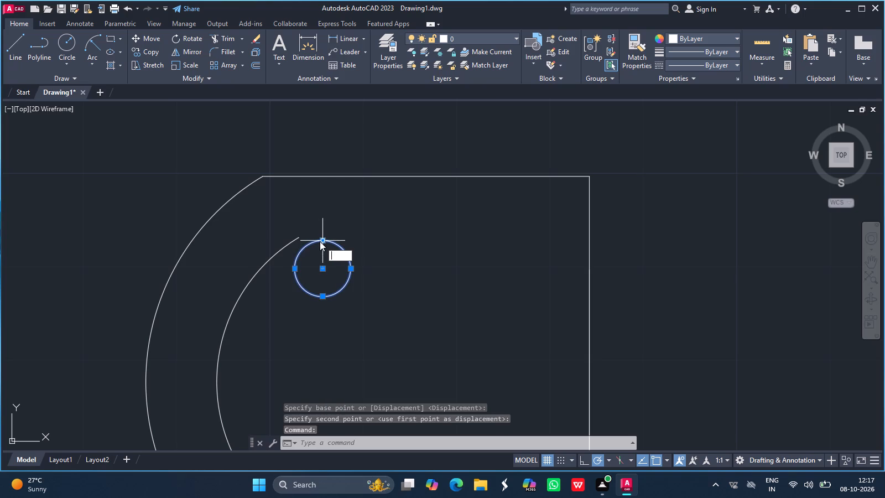
type("move")
key("Return")
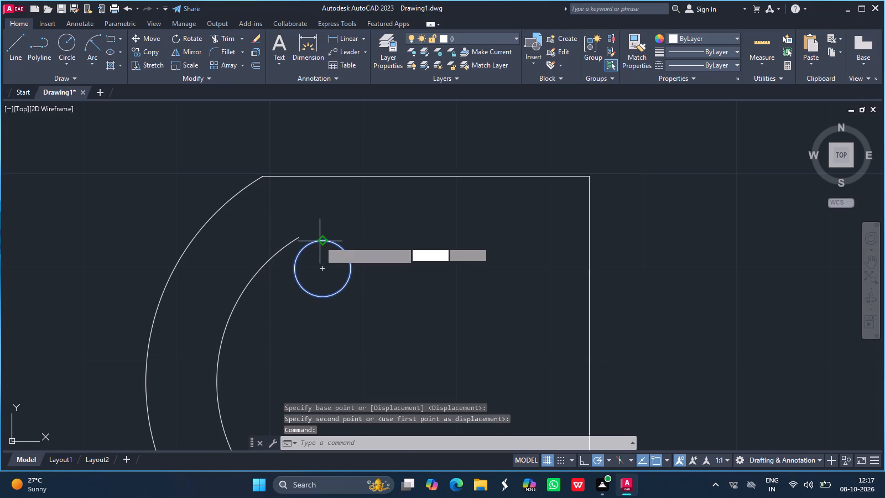
left_click_drag(306, 248, 299, 240)
left_click(299, 240)
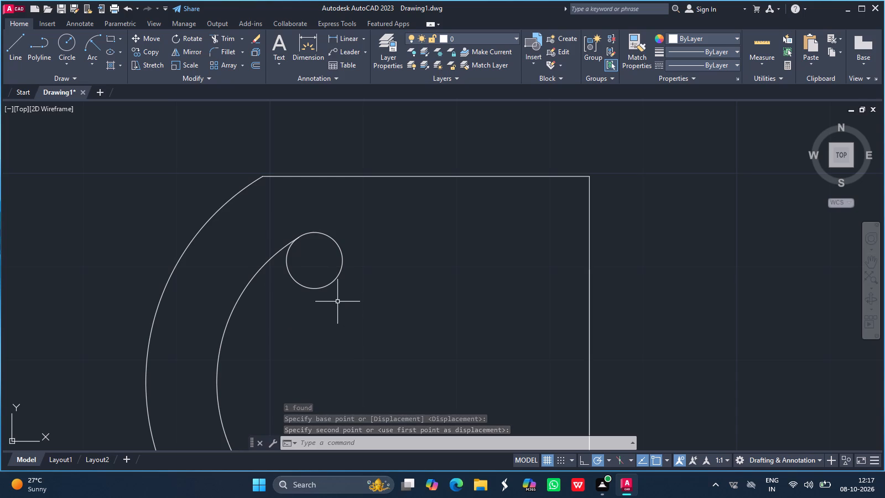
Draw a vertical line about 27 units long downward from the circle's right quadrant.
scroll(346, 289, "down", 2, "ctrl")
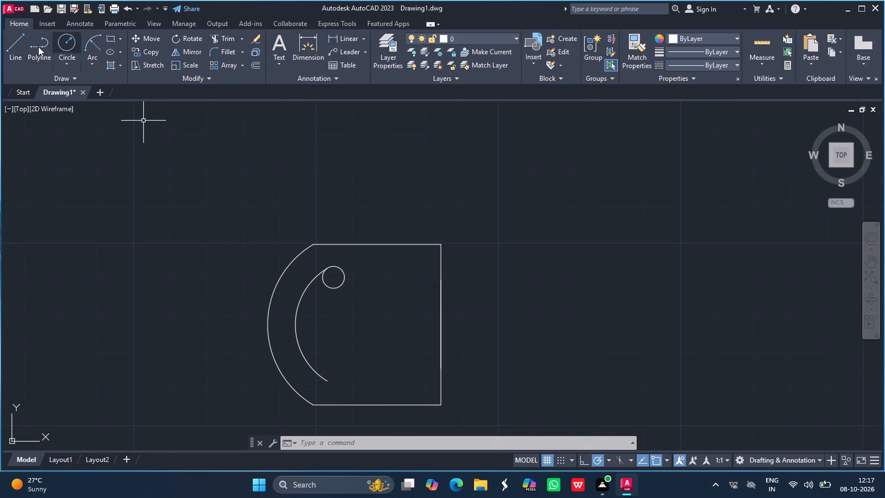
left_click(18, 39)
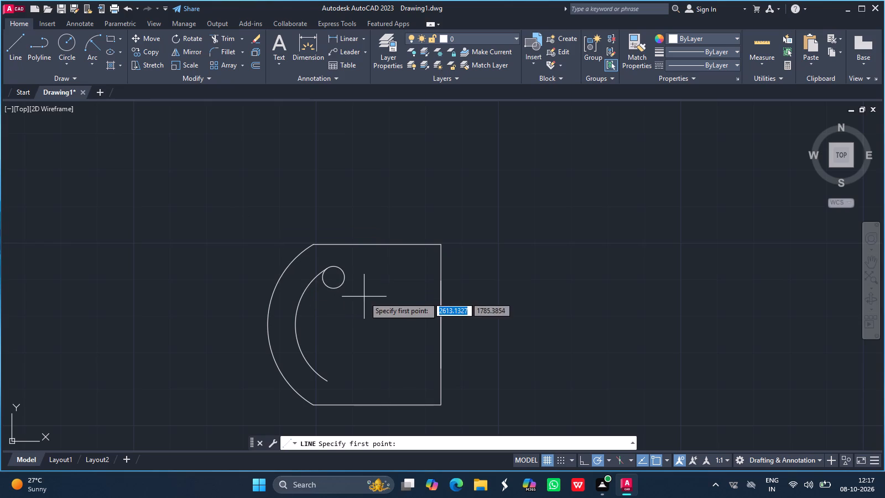
left_click_drag(346, 277, 340, 337)
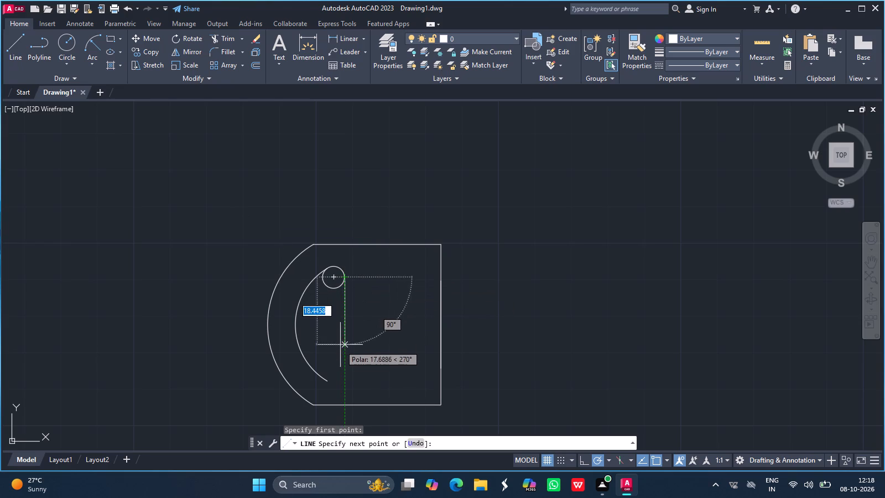
left_click(342, 376)
key("Return")
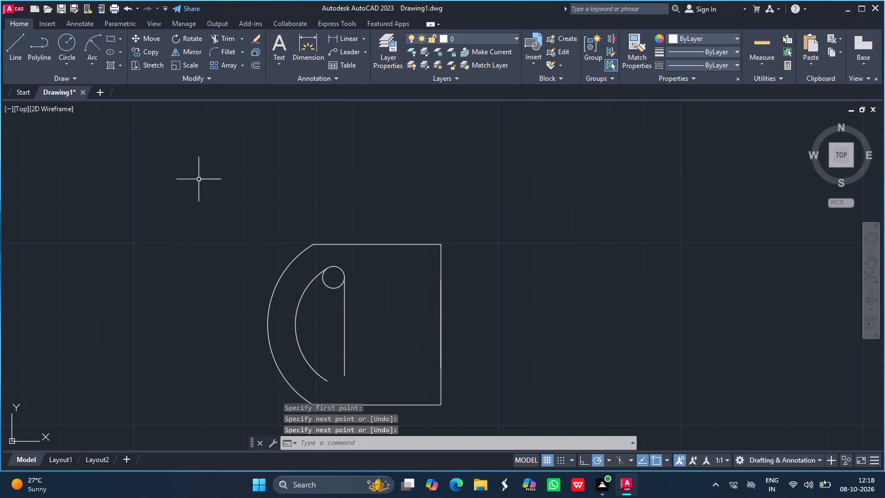
Fillet the inner arc's lower end to the lower end of the vertical line with radius 3.
left_click(222, 49)
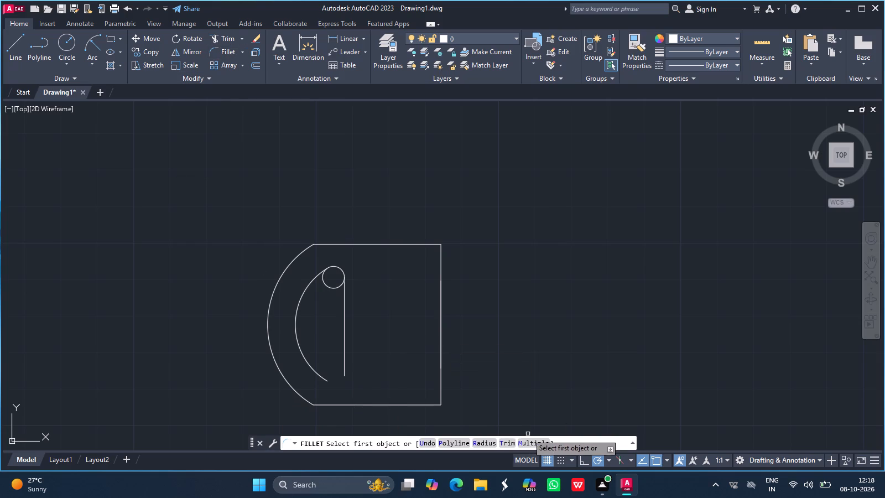
left_click(485, 442)
key("3")
key("Return")
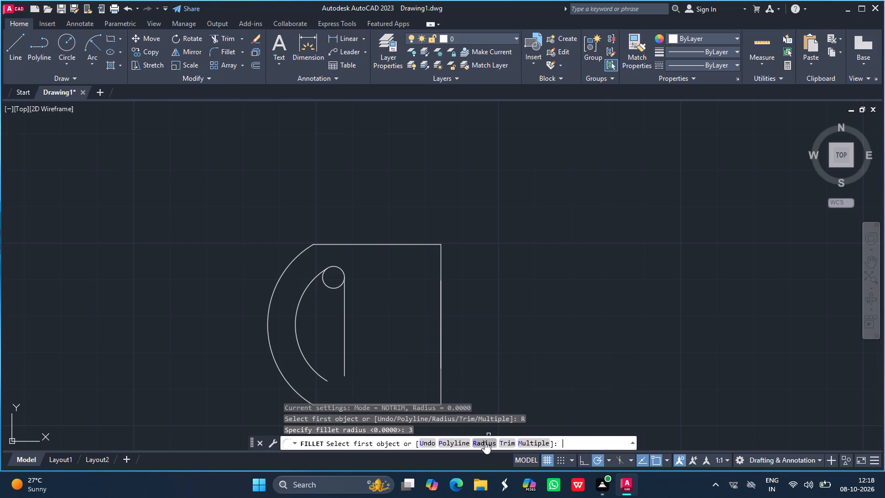
left_click_drag(311, 369, 336, 370)
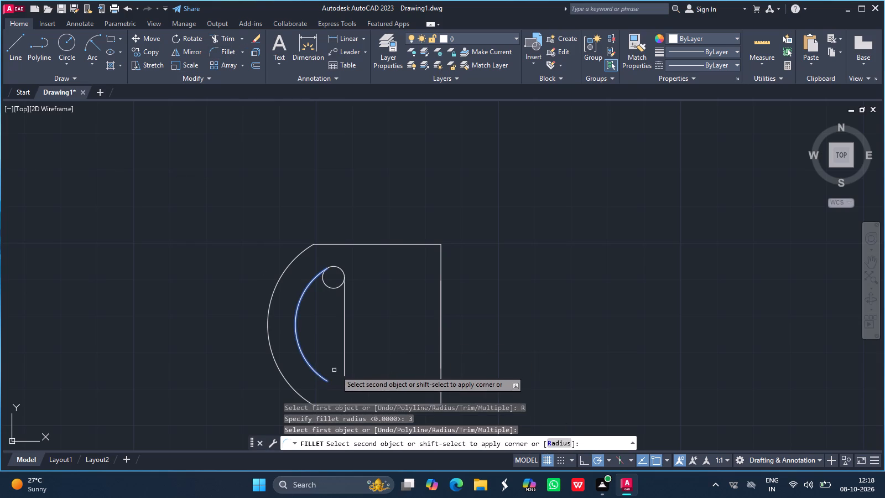
left_click_drag(336, 370, 344, 365)
left_click(344, 365)
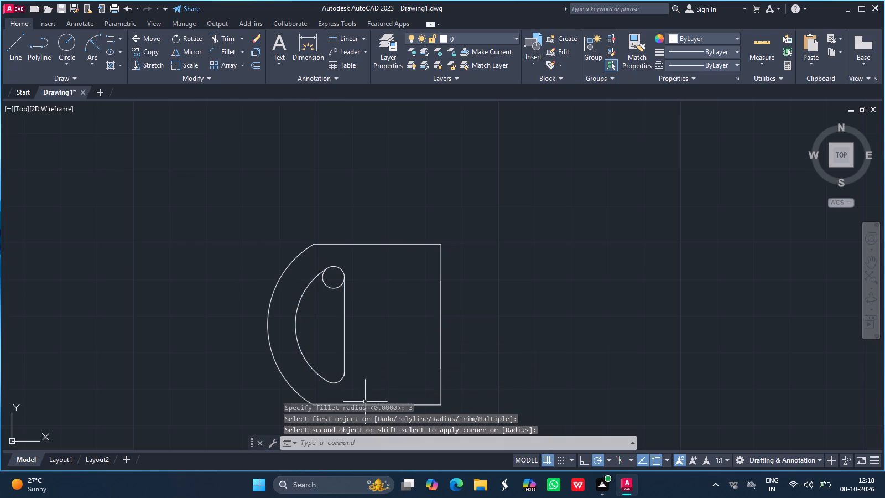
Trim away the circle's inner portion and the vertical line's excess below the lower fillet to clean up the inner slot.
scroll(368, 370, "up", 2, "ctrl")
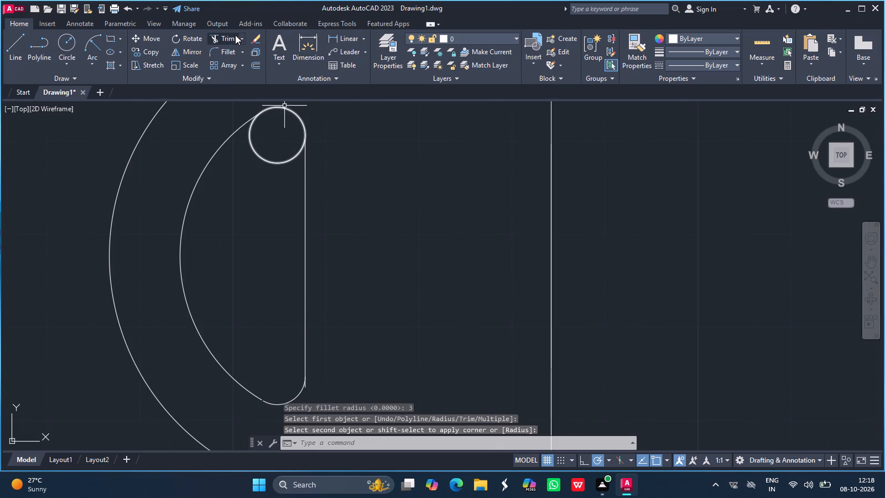
left_click(228, 35)
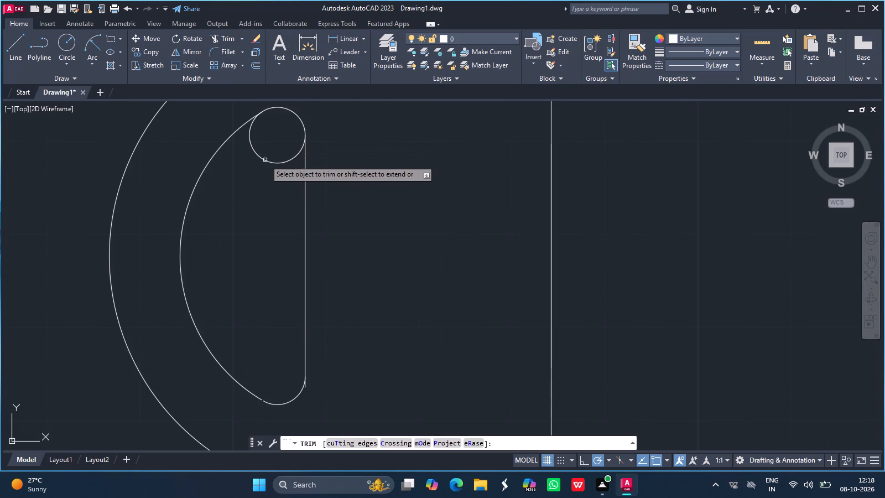
left_click(265, 160)
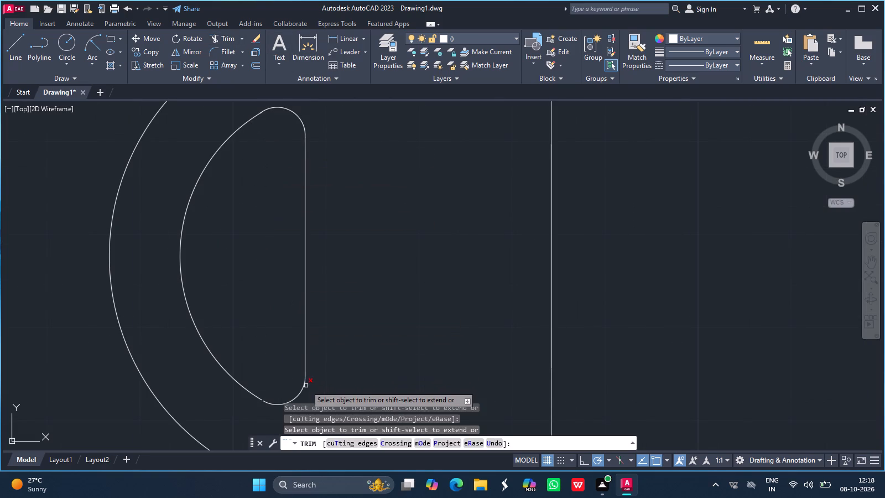
left_click(306, 387)
key("Return")
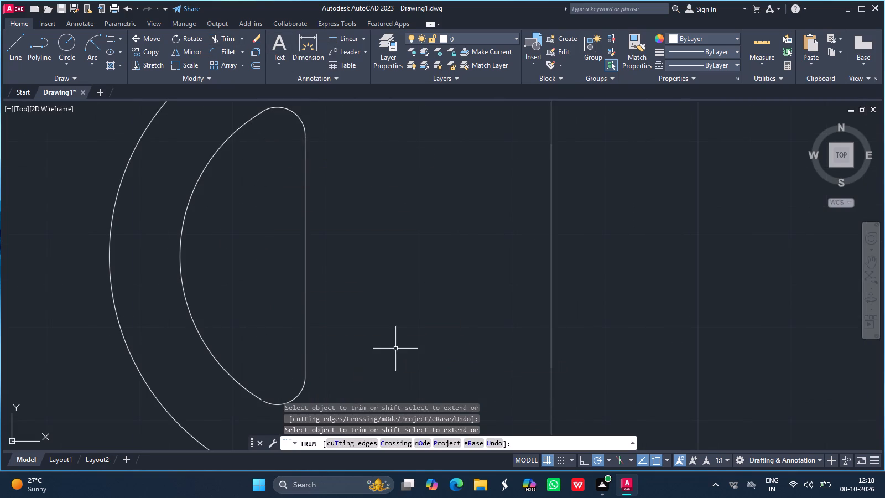
Offset the D-shaped slot's straight vertical side by 13 toward the right edge of the outline.
scroll(407, 331, "down", 2, "ctrl")
key("Escape")
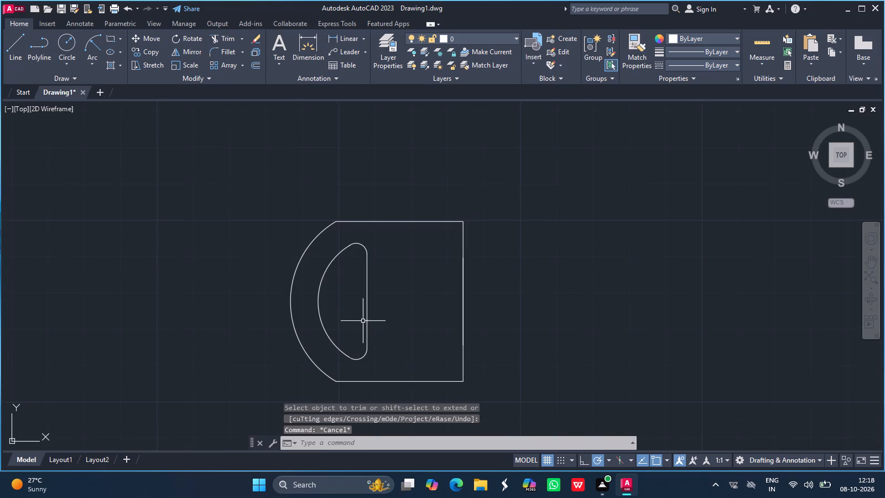
left_click(254, 68)
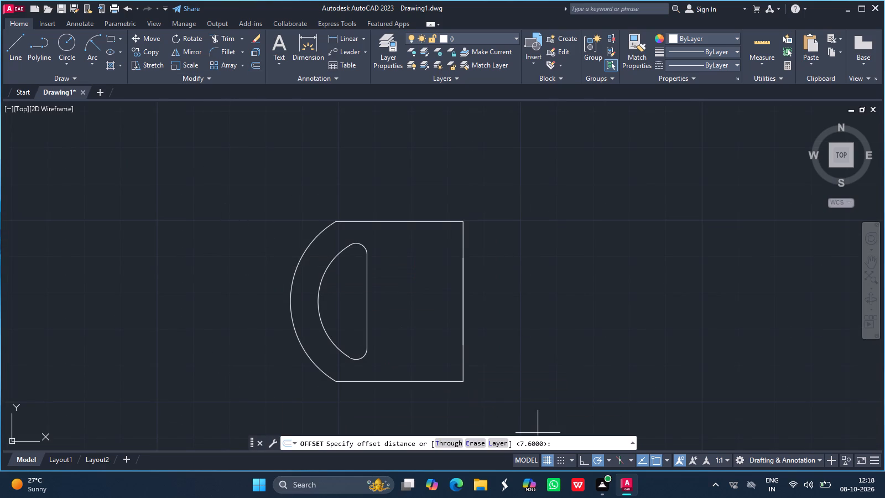
left_click(560, 446)
key("1")
key("3")
key("Return")
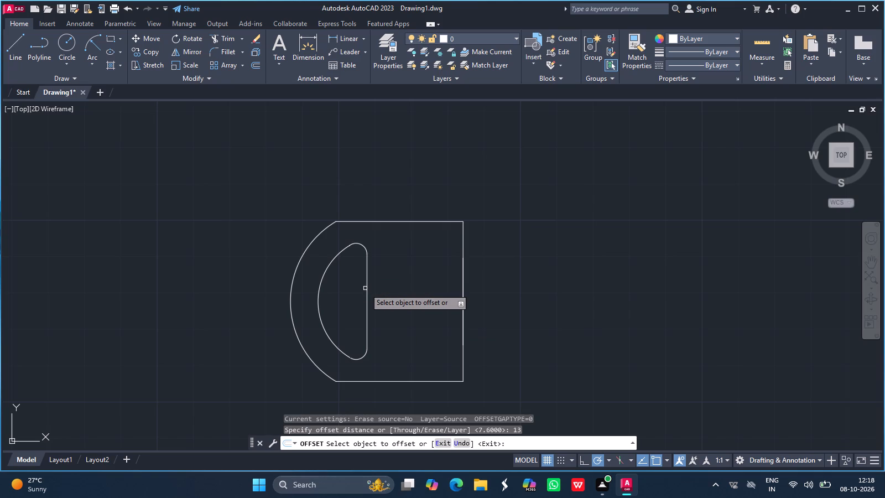
left_click_drag(366, 291, 399, 300)
left_click(399, 300)
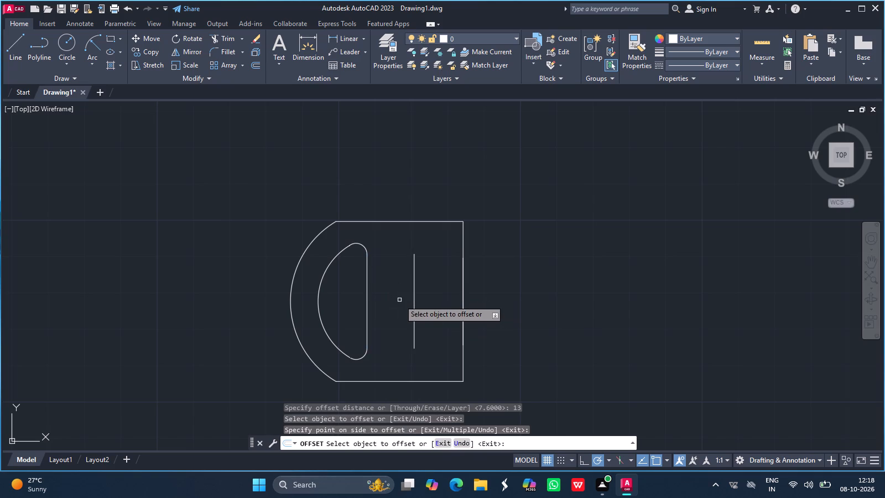
key("Escape")
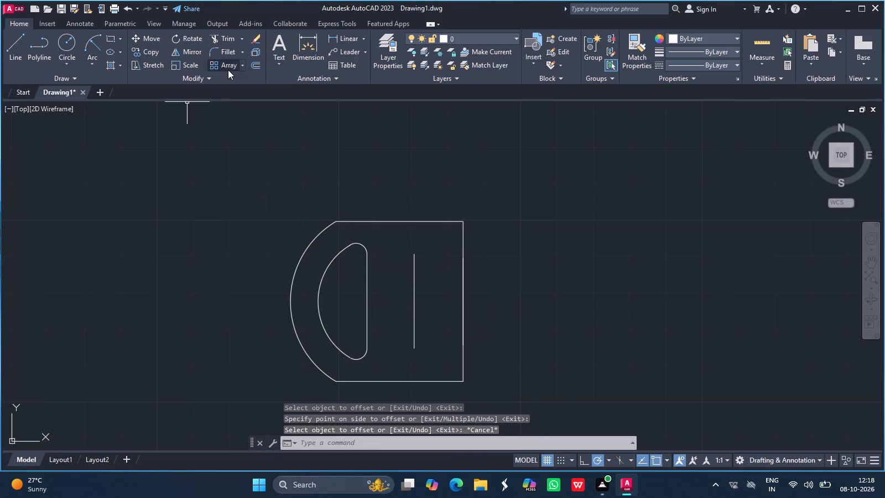
Fillet the upper and lower ends of the offset line and the outline's right edge with radius 7 to form a rounded slot.
left_click(224, 53)
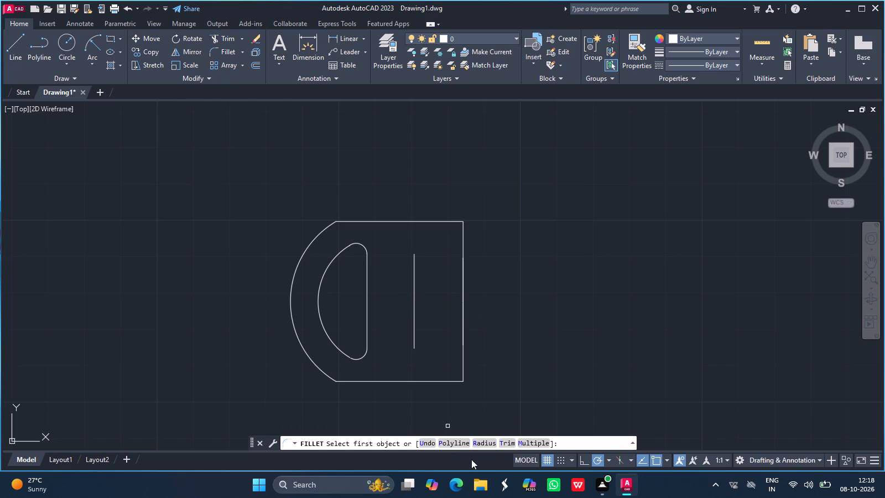
left_click(487, 444)
key("7")
key("Return")
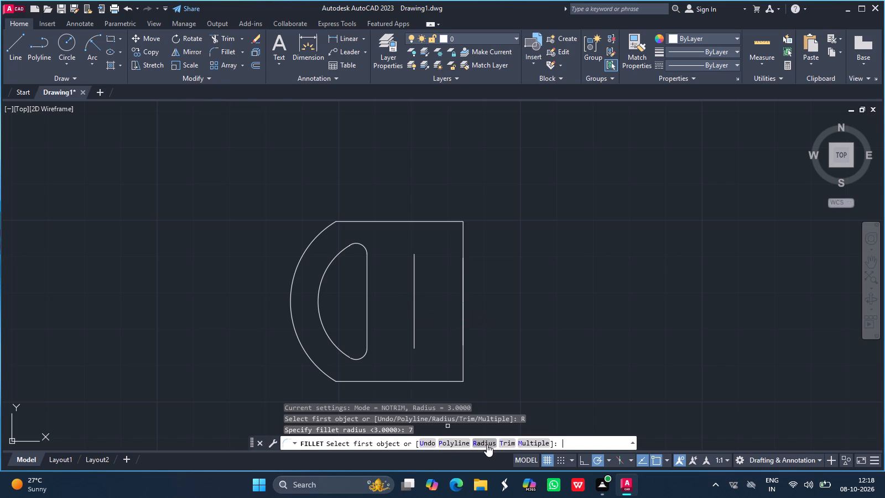
left_click_drag(413, 267, 465, 281)
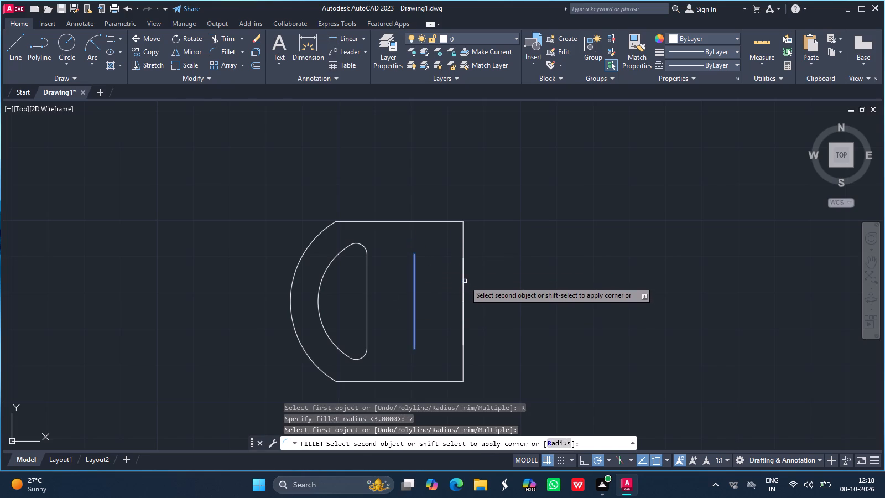
left_click_drag(465, 281, 464, 281)
left_click(464, 281)
key("Return")
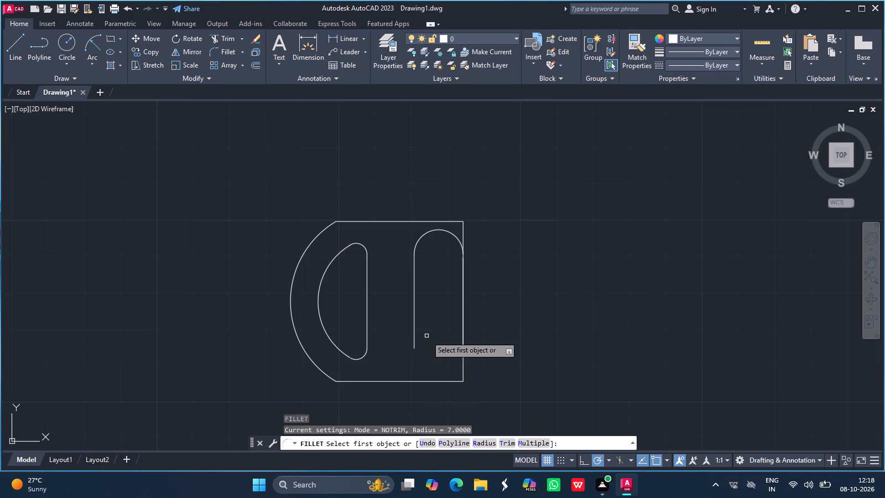
left_click_drag(415, 332, 462, 333)
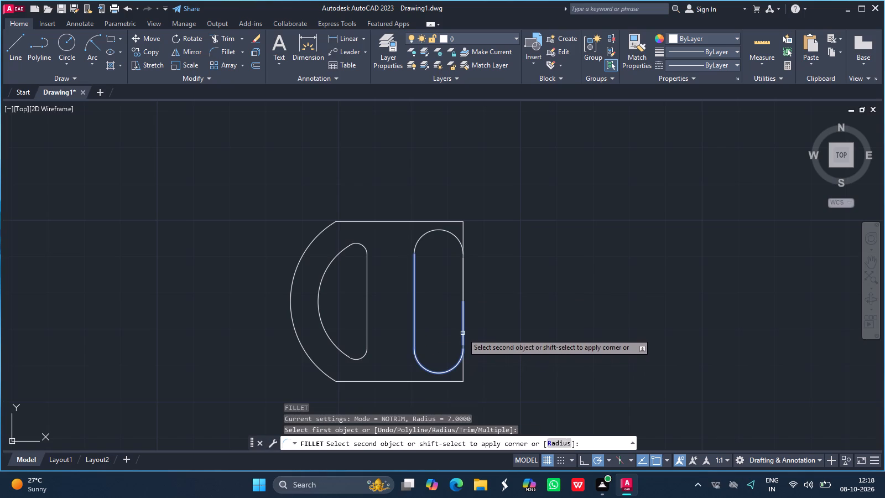
left_click_drag(462, 333, 463, 333)
left_click(463, 333)
key("Escape")
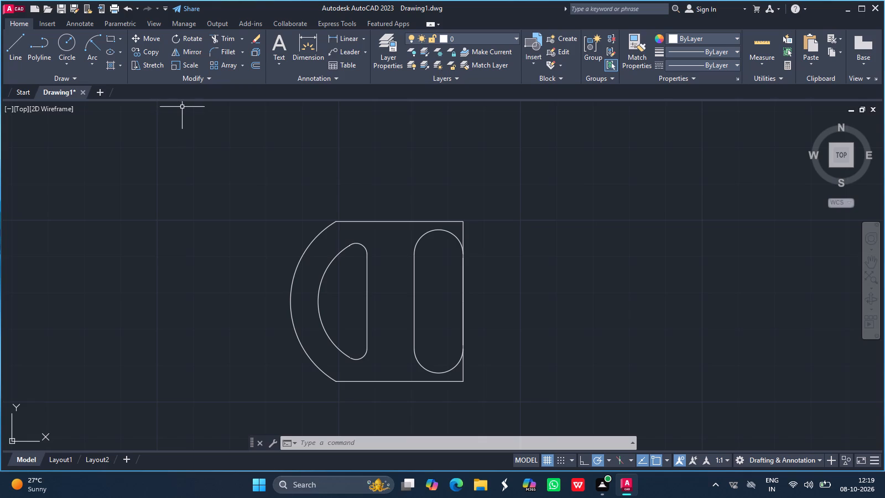
Draw a triangle at the outline's lower-right corner: 10 units right, 10 units up, and a diagonal back to the corner.
left_click(16, 48)
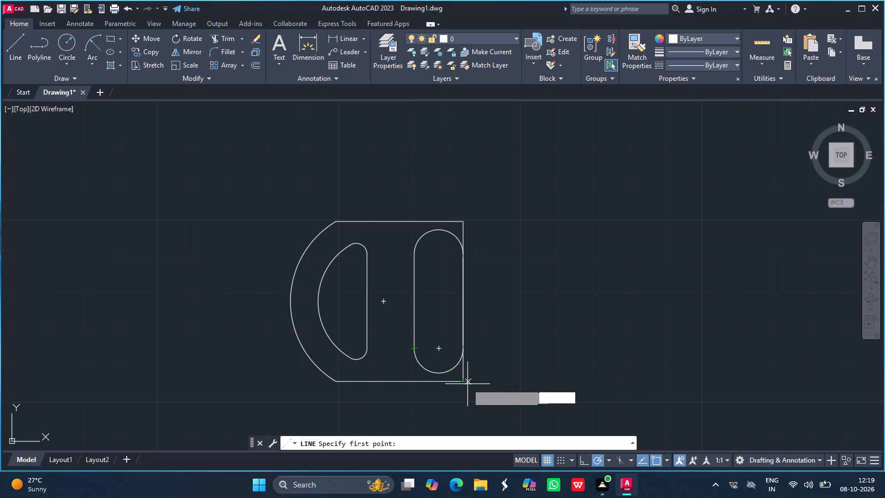
left_click_drag(465, 383, 525, 380)
type("10")
key("Return")
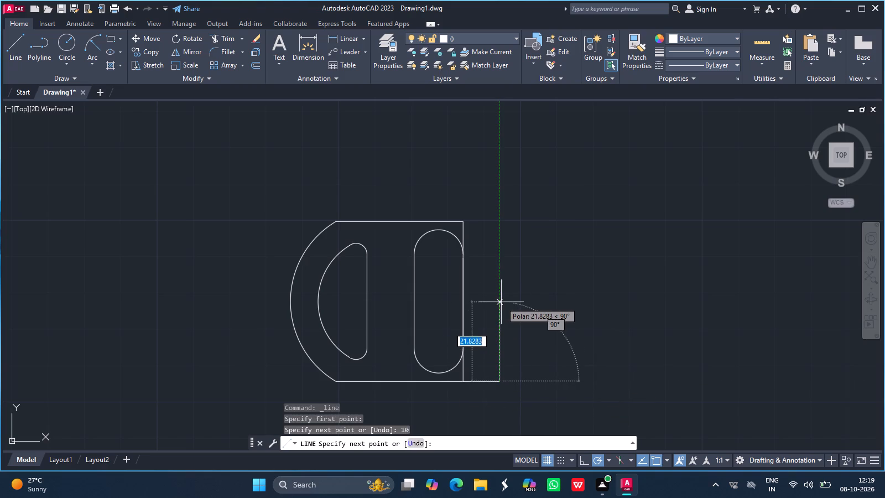
type("10")
key("Return")
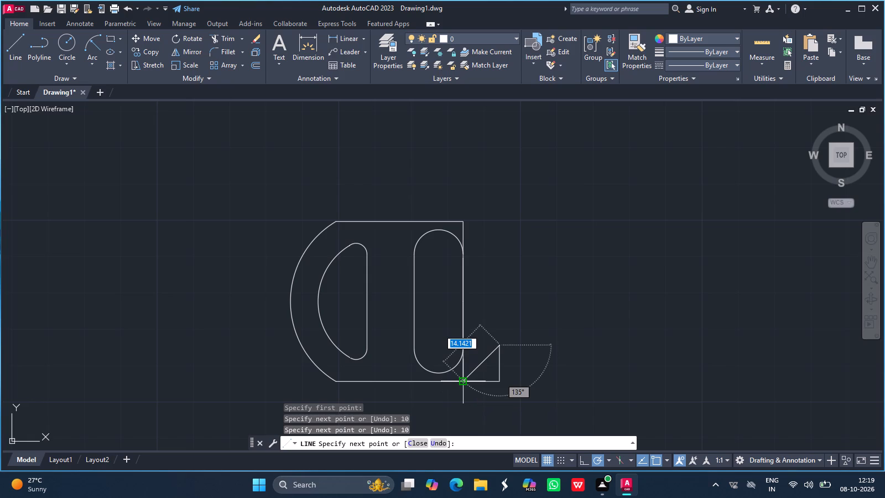
left_click(466, 382)
key("Return")
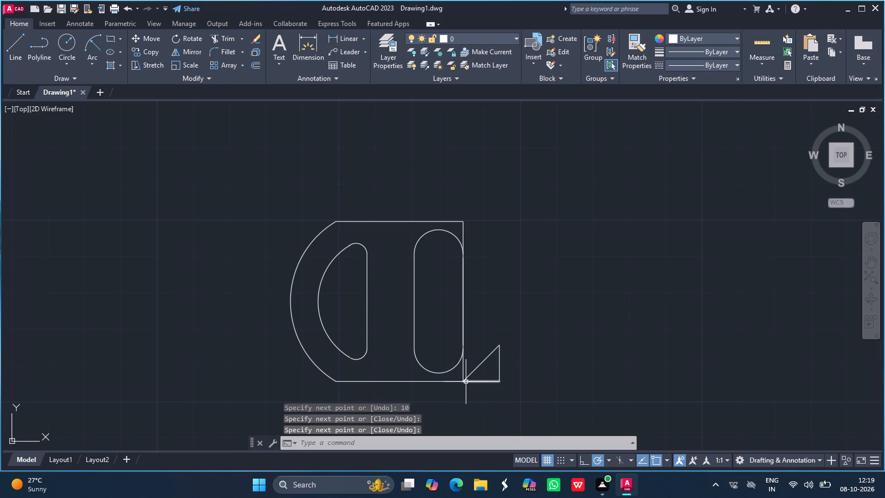
Draw a triangle at the outline's upper-right corner: 10 units right, 10 units down, and a diagonal back to the corner.
left_click(9, 40)
left_click(461, 221)
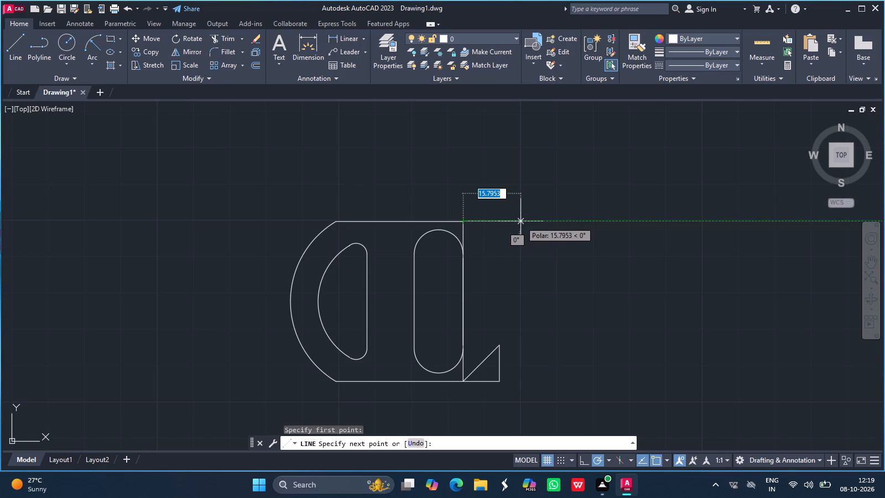
type("10")
key("Return")
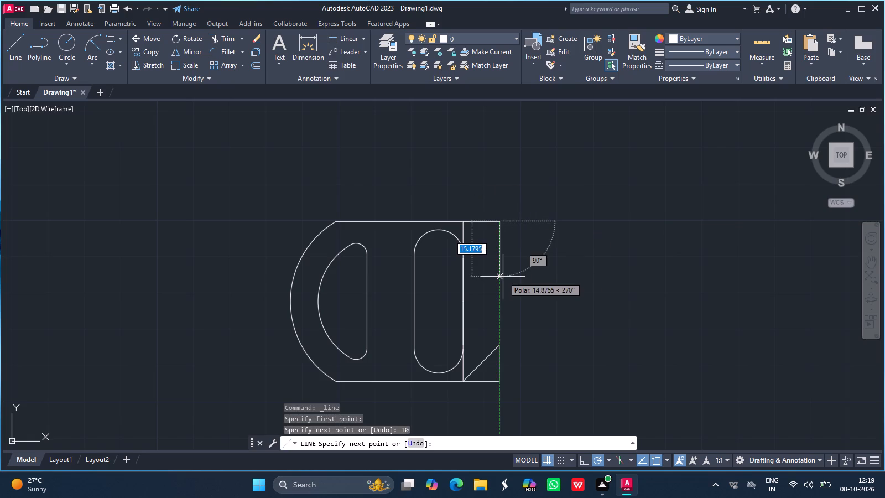
type("10")
key("Return")
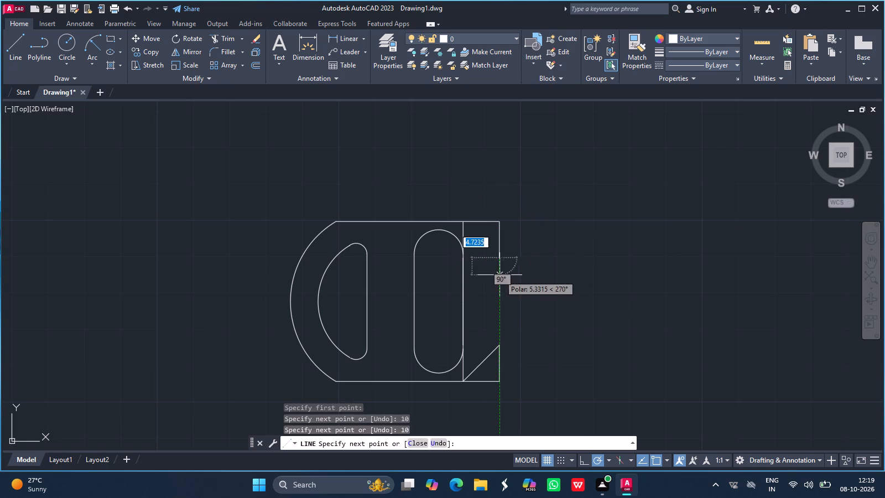
left_click(462, 224)
key("Return")
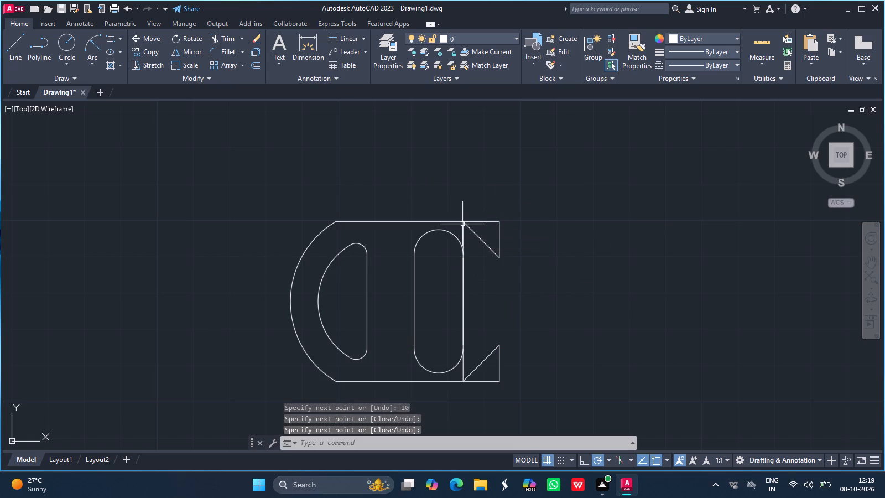
Erase the outline's full-height right vertical edge between the two triangles.
left_click(462, 227)
key("Delete")
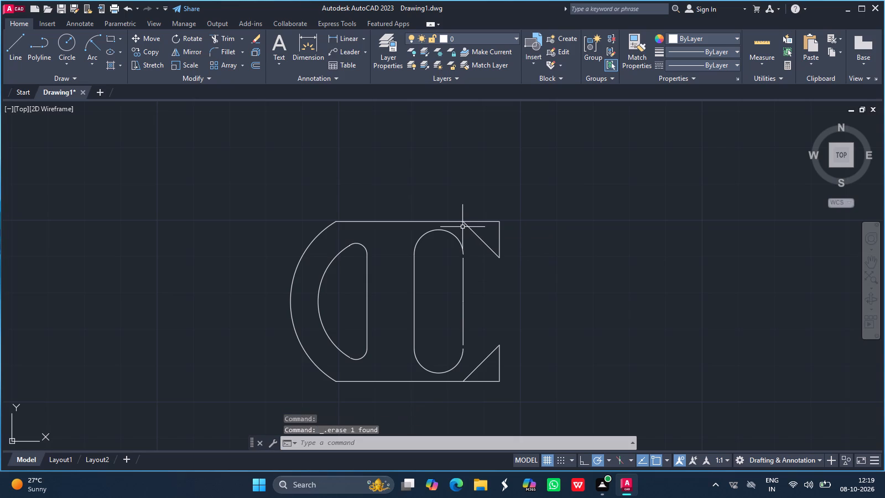
Extend the rounded slot's right side line upward and downward to meet both R7 arcs.
type("exte")
left_click(458, 313)
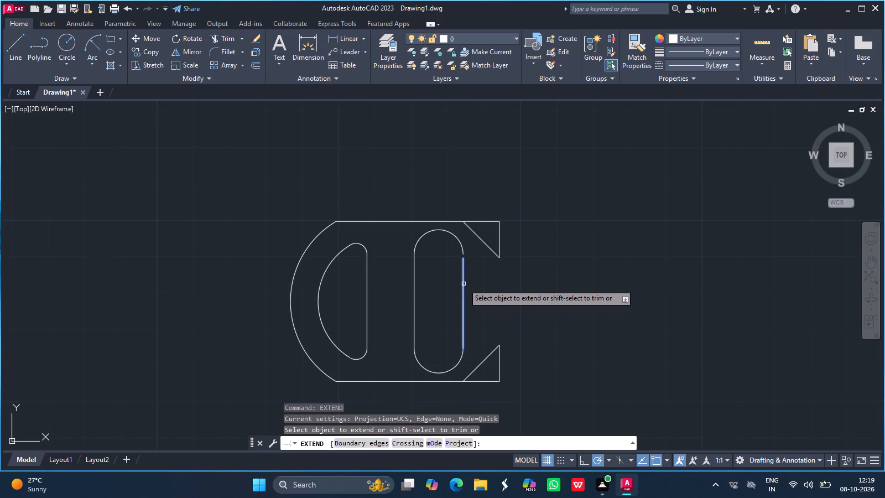
left_click(464, 279)
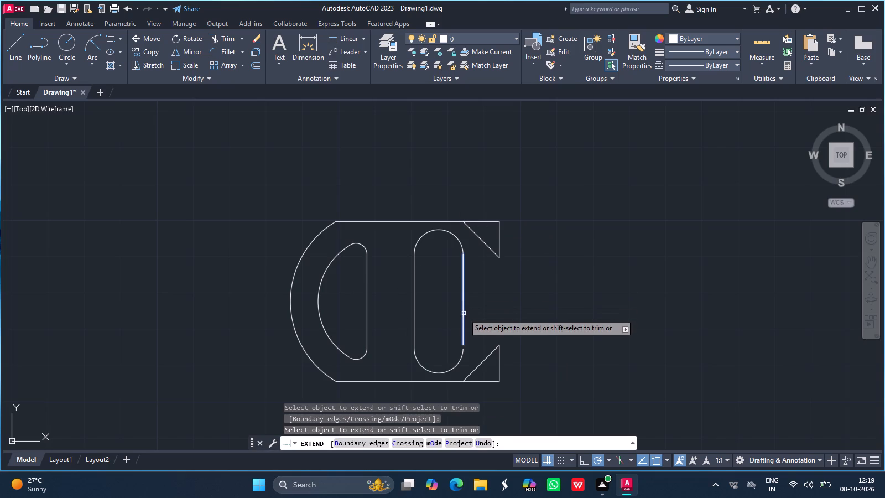
left_click(464, 331)
key("Return")
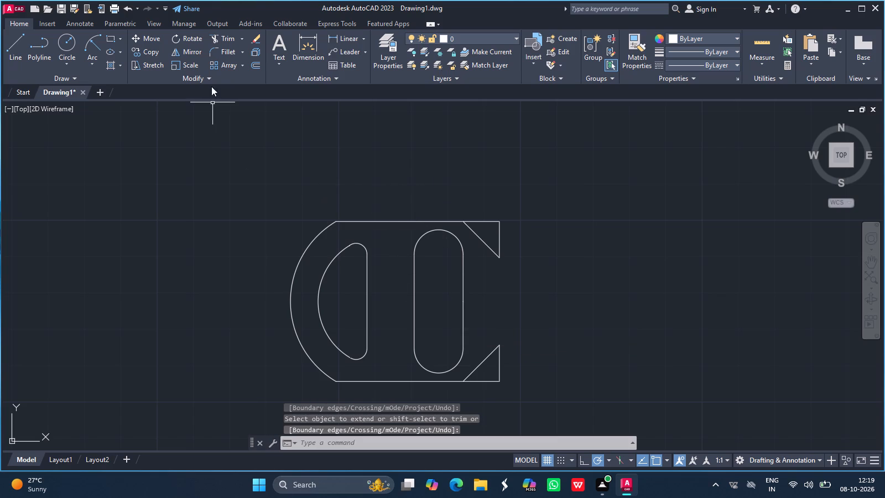
Trim away the horizontal and vertical legs of both corner triangles, keeping only the diagonals.
left_click(222, 38)
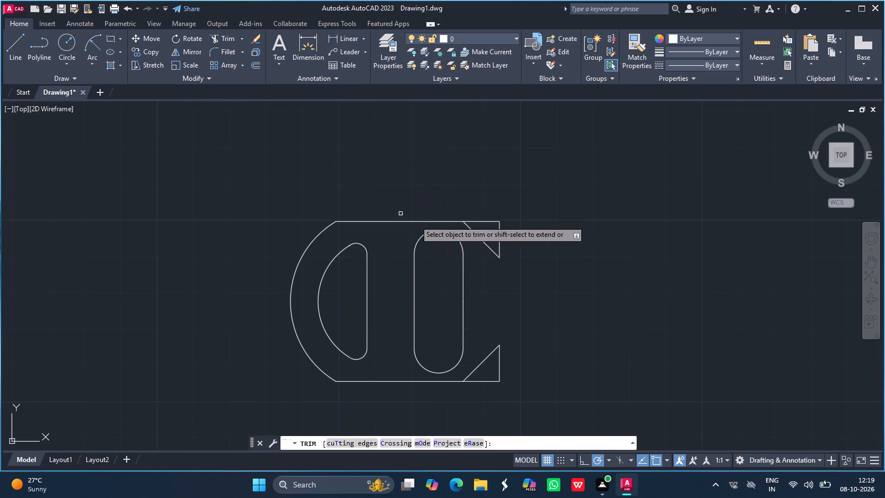
left_click_drag(491, 221, 501, 231)
left_click(501, 231)
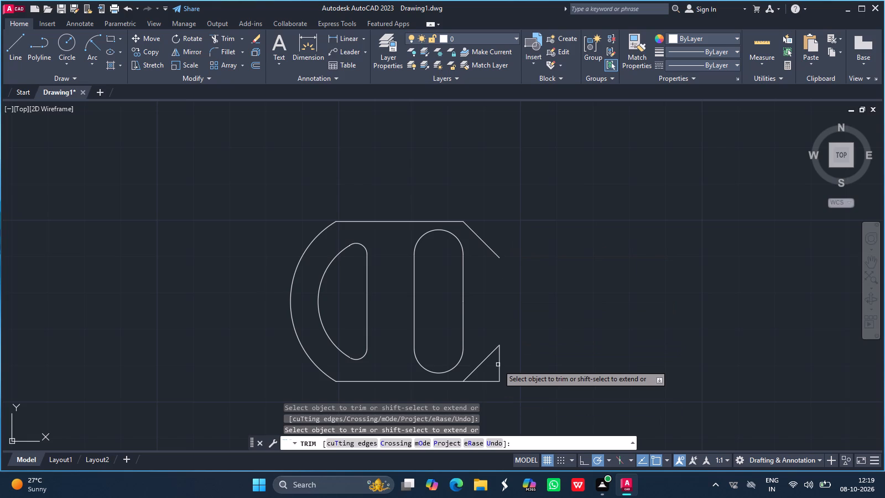
left_click_drag(500, 367, 489, 380)
left_click(489, 380)
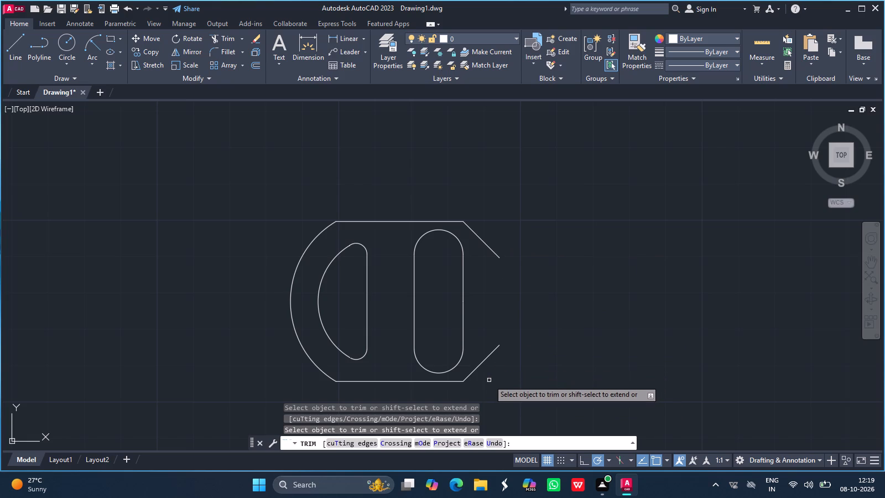
key("Return")
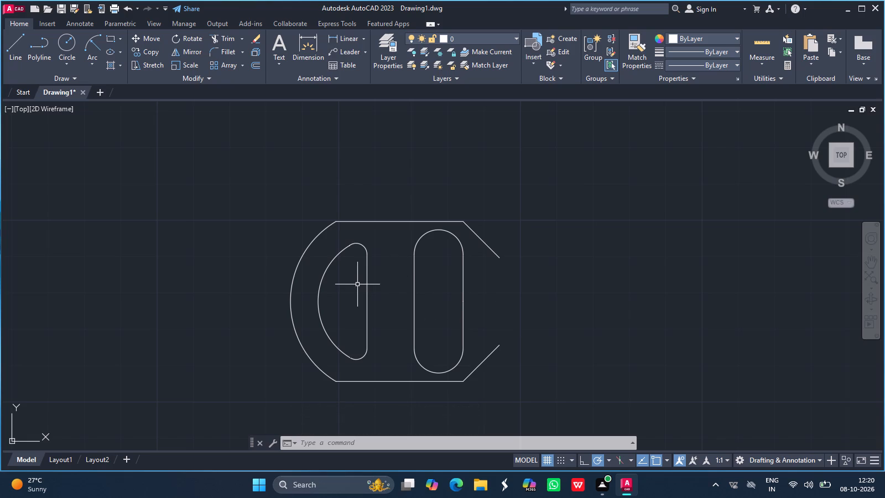
Draw a horizontal centre line from the inner arc's midpoint to level with the diagonals' ends, continuing 76 units further right.
left_click(14, 45)
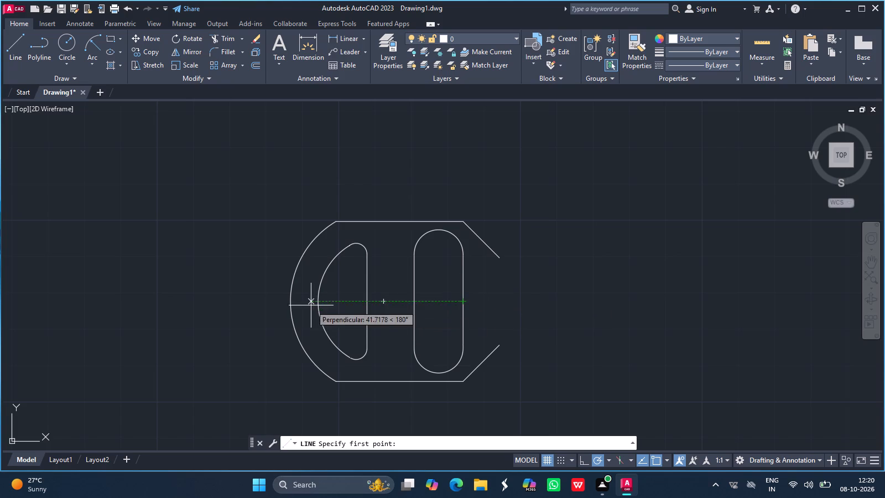
left_click_drag(317, 304, 617, 305)
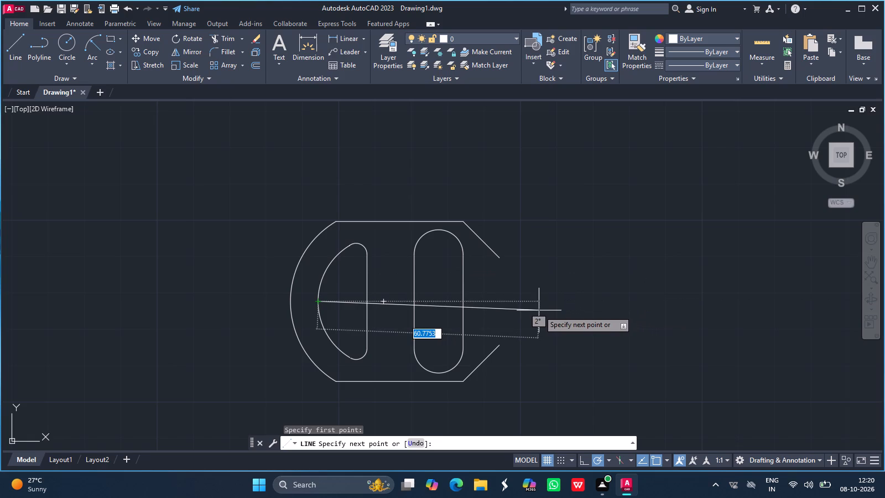
left_click(499, 301)
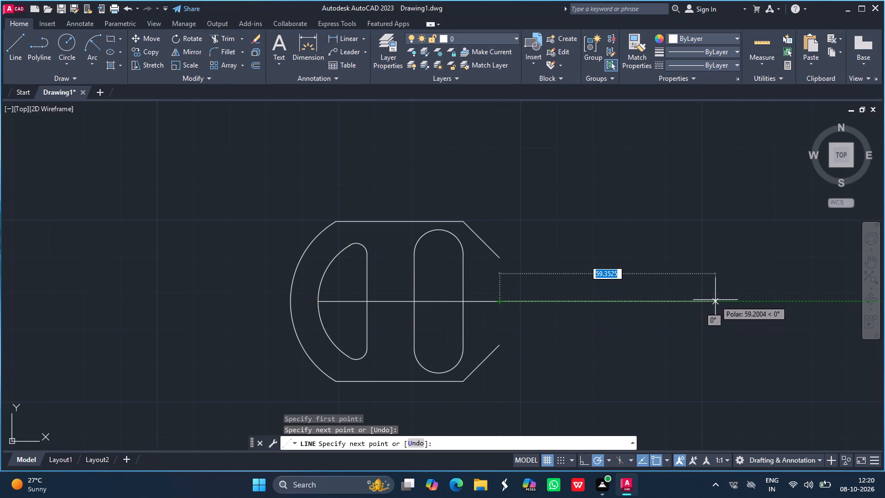
type("76")
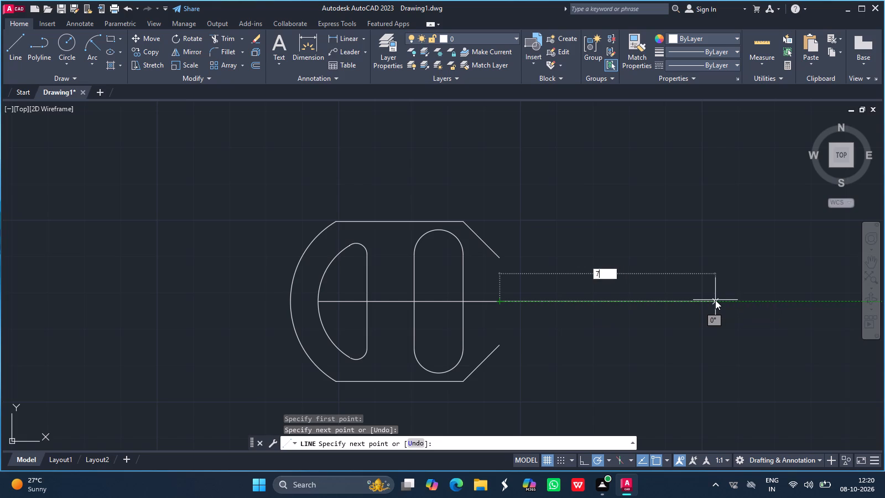
key("Return")
key("Return")
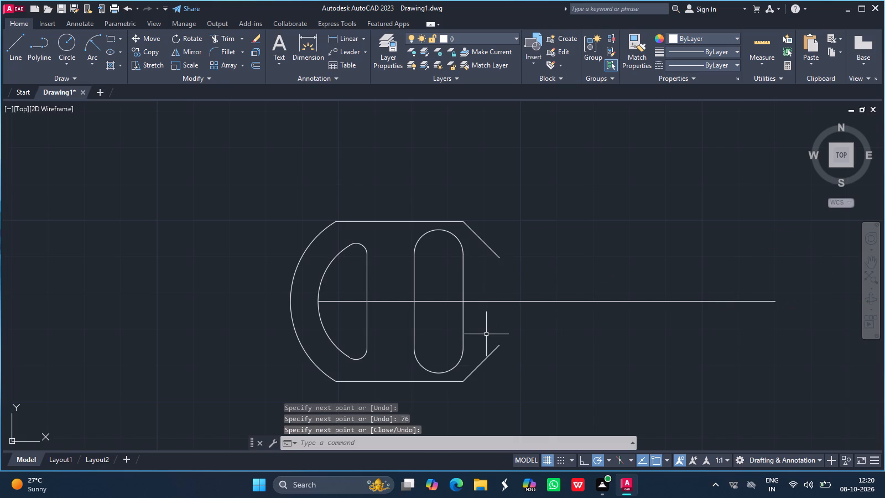
Offset the 76-unit centre line segment by 7 units both above and below to form the shank's long edges.
left_click(251, 63)
left_click(569, 444)
key("7")
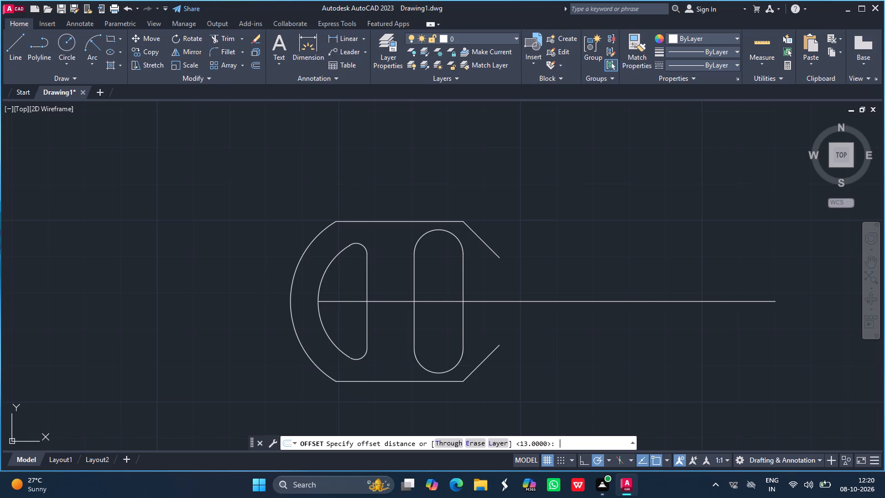
key("Return")
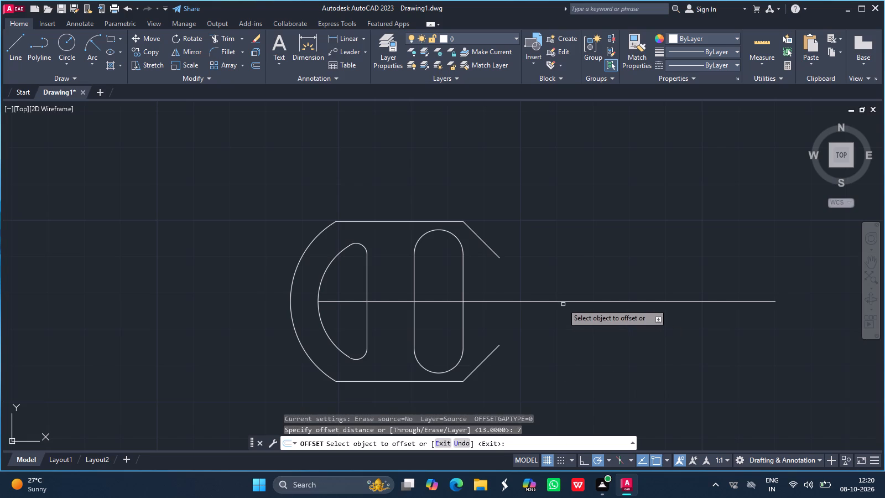
left_click_drag(561, 302, 559, 282)
left_click(559, 282)
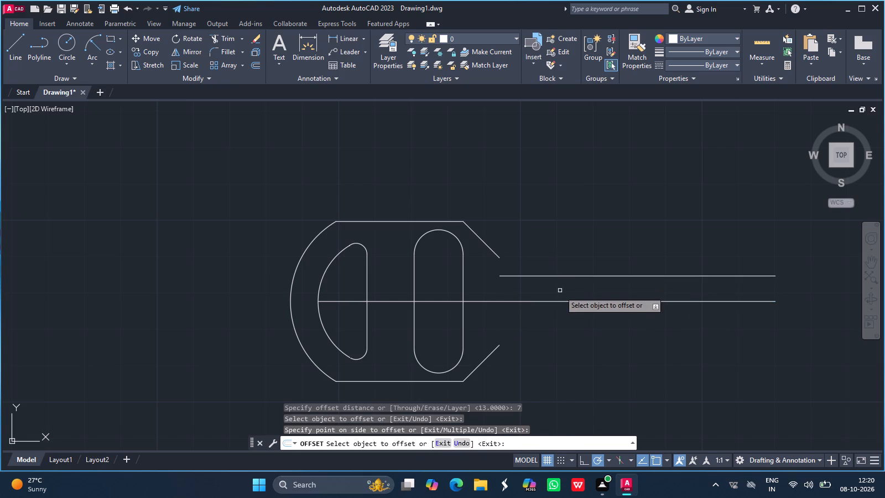
left_click_drag(561, 301, 569, 345)
left_click(569, 345)
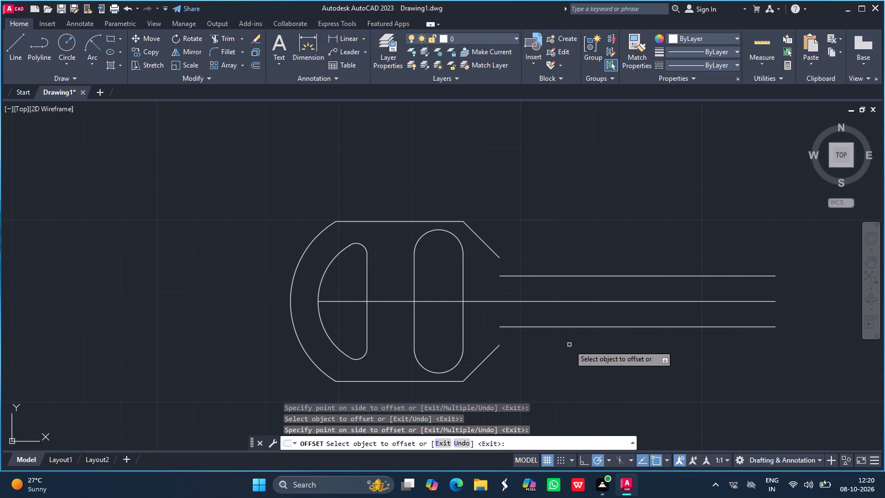
key("Return")
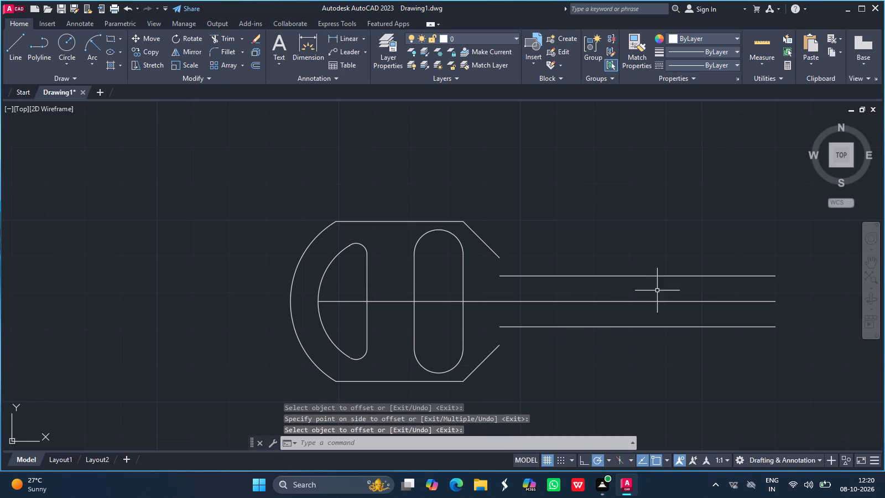
Draw two short vertical lines joining the ends of the upper and lower shoulder diagonals to the shank's long edges.
left_click(873, 266)
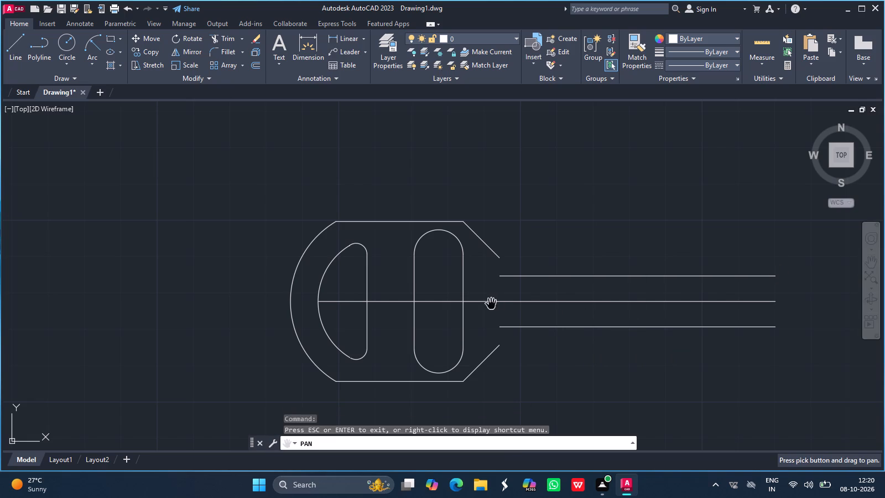
left_click_drag(491, 304, 419, 266)
key("Escape")
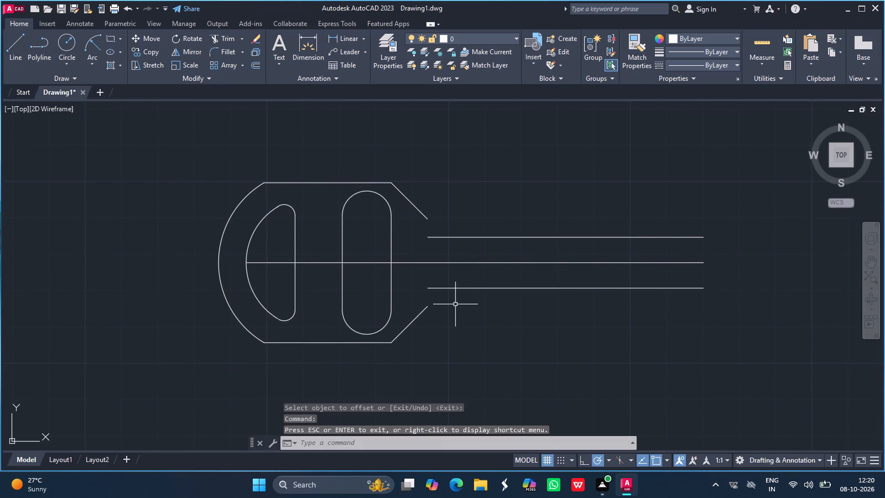
left_click(13, 39)
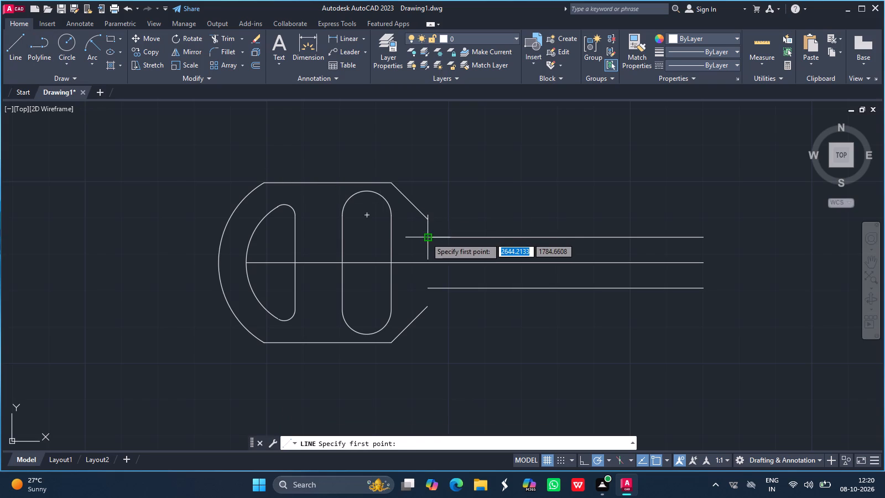
left_click_drag(426, 237, 425, 221)
left_click(425, 221)
key("Return")
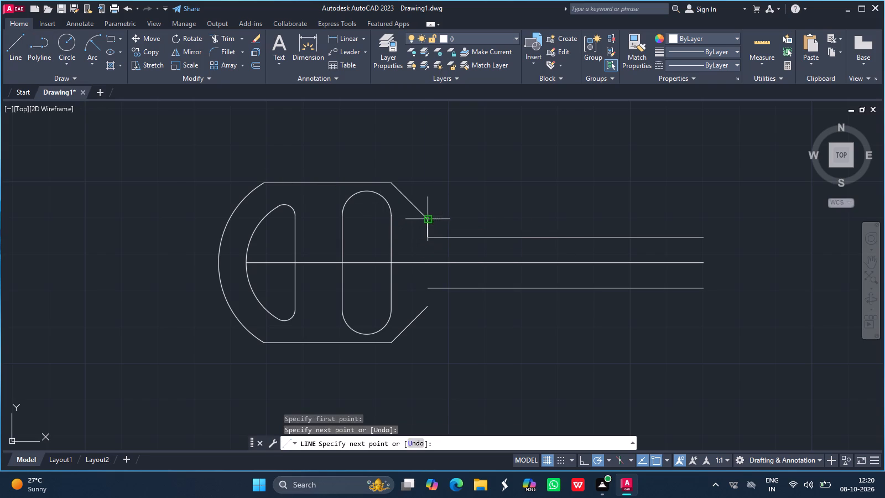
left_click(22, 45)
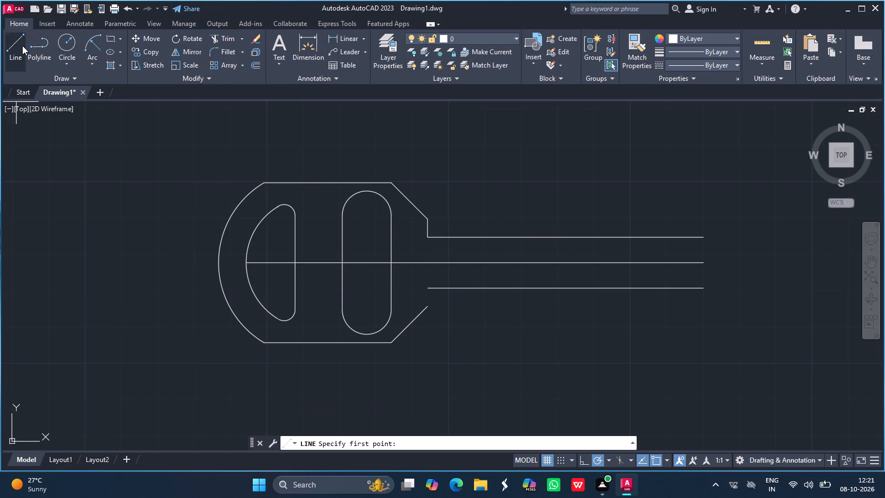
left_click_drag(427, 308, 428, 289)
left_click(428, 289)
key("Return")
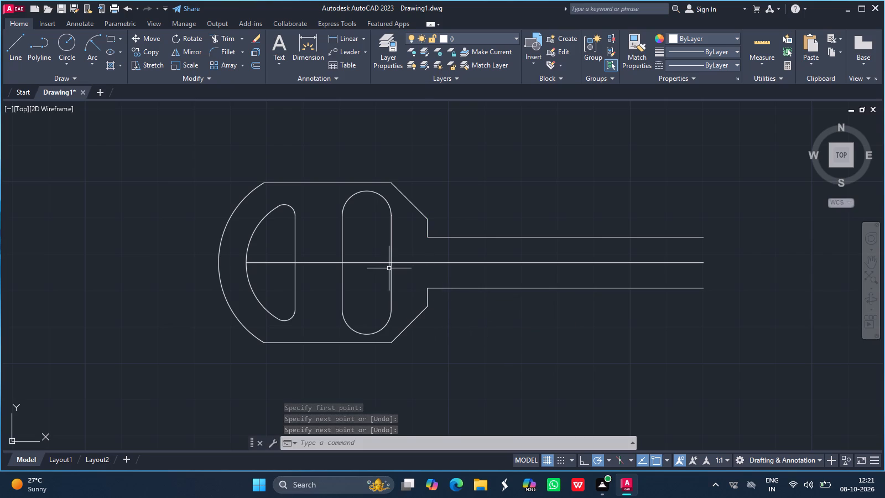
Offset the shank's upper edge 6.5 units downward, toward the centre line.
left_click(253, 63)
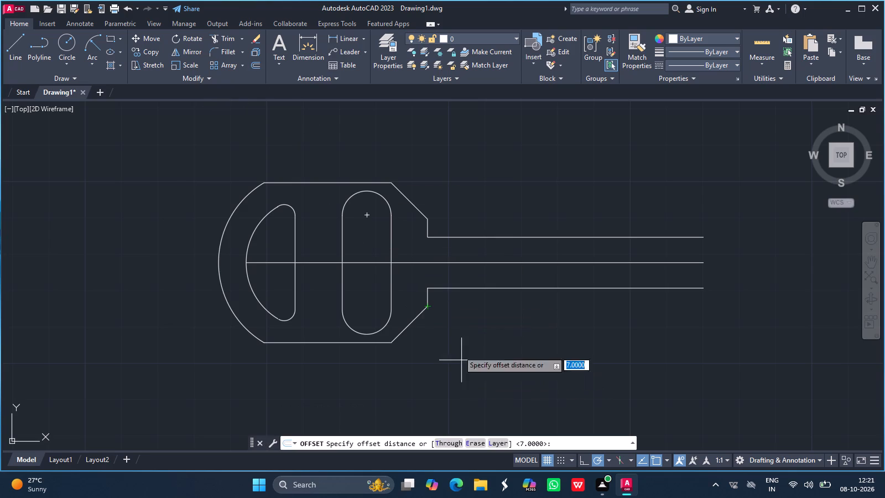
left_click(569, 442)
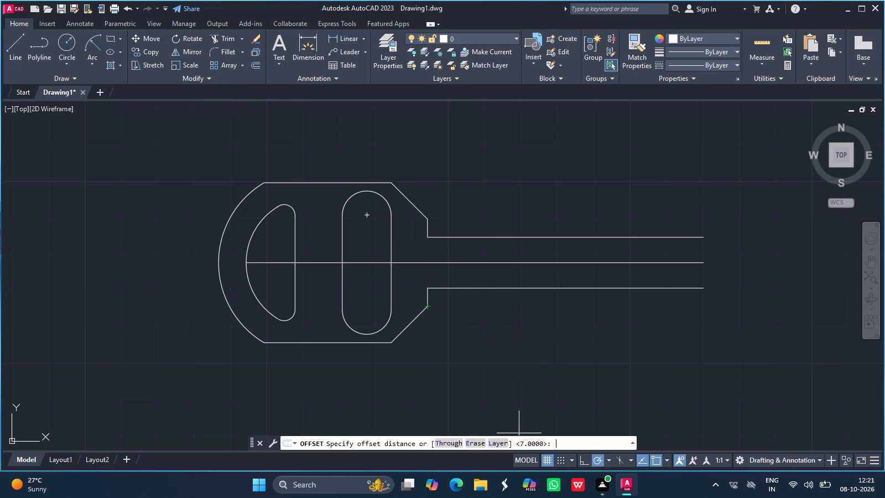
type("6.5")
key("Return")
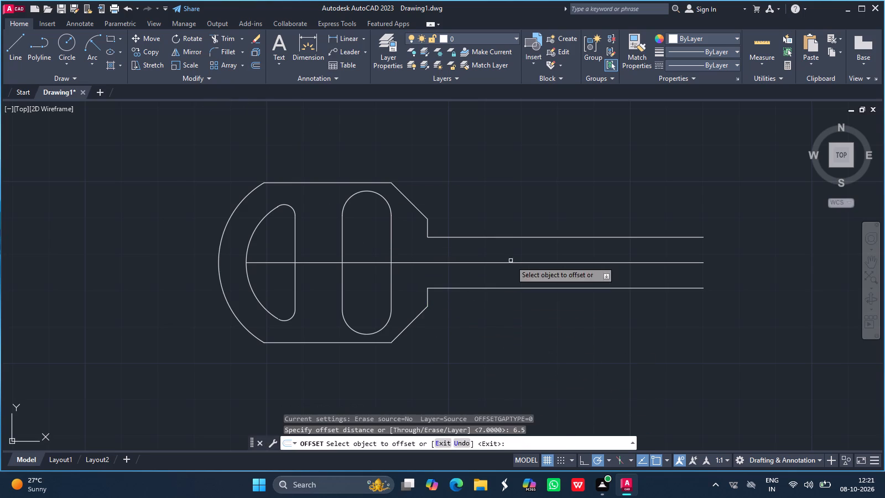
left_click_drag(487, 236, 488, 248)
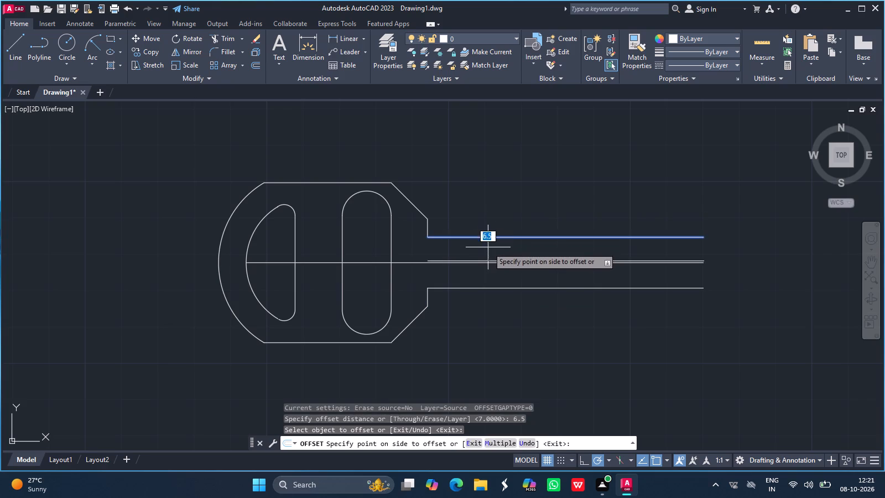
left_click_drag(488, 248, 488, 252)
left_click(488, 252)
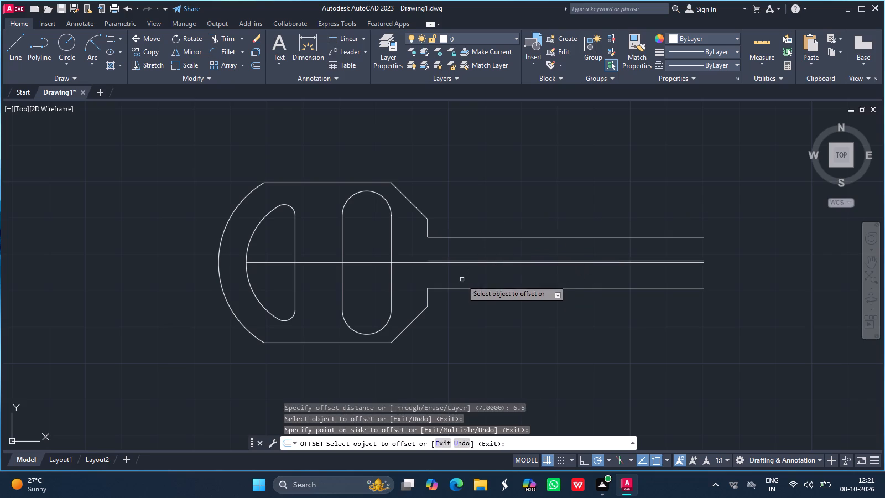
key("Return")
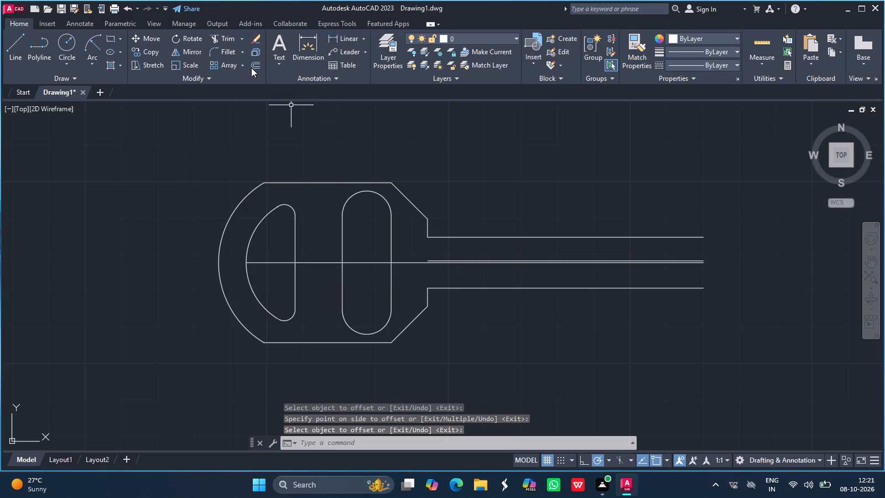
Offset the inner line just above the centre line by 1.4 units downward to form the narrow groove's lower edge.
left_click(255, 65)
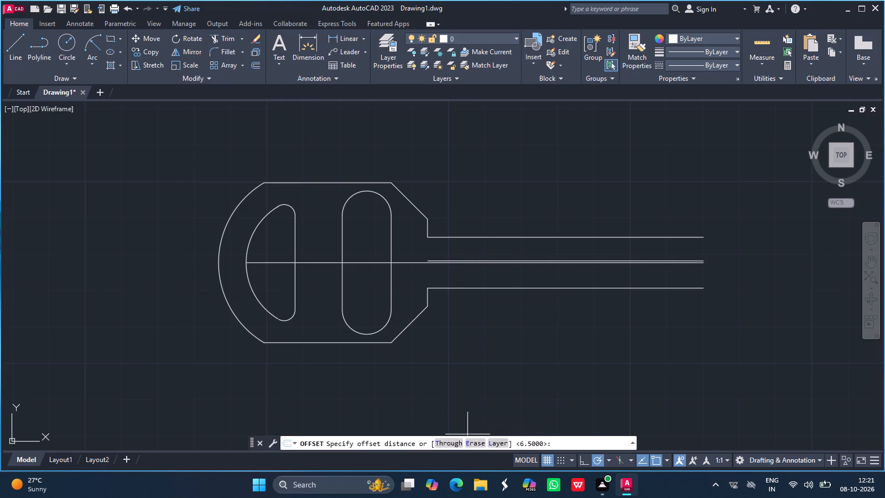
left_click(571, 444)
type("1.4")
key("Return")
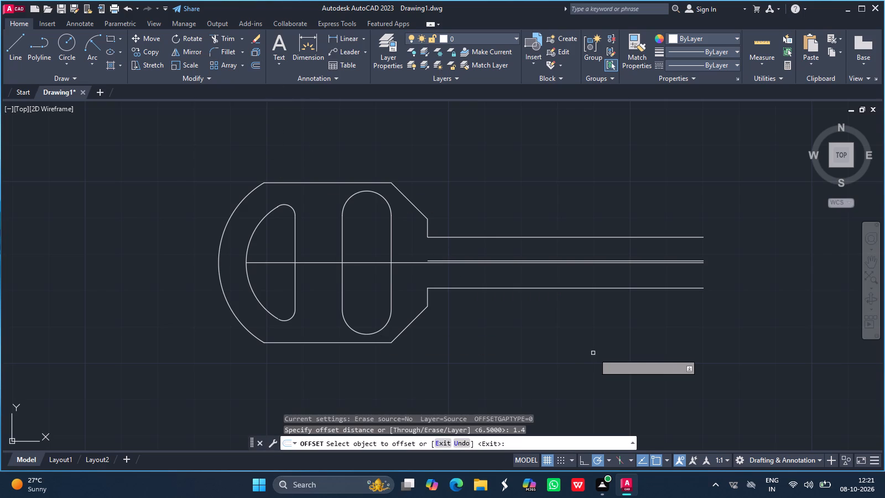
left_click(589, 260)
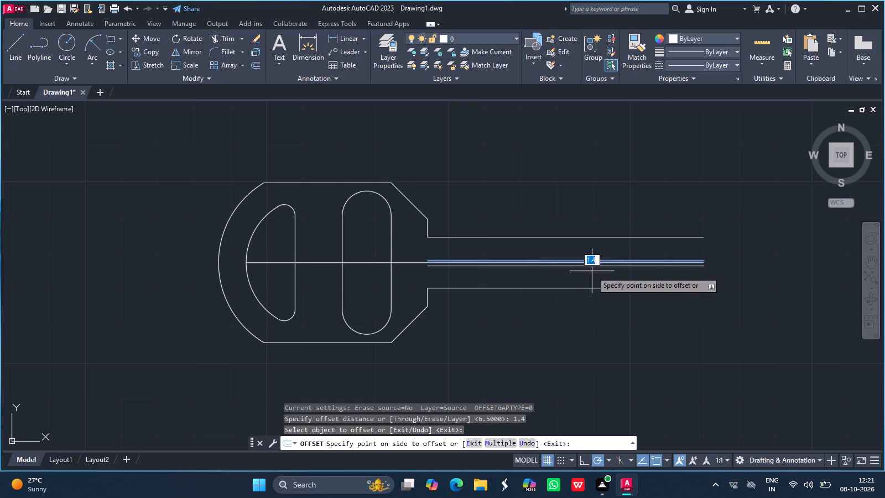
left_click(592, 271)
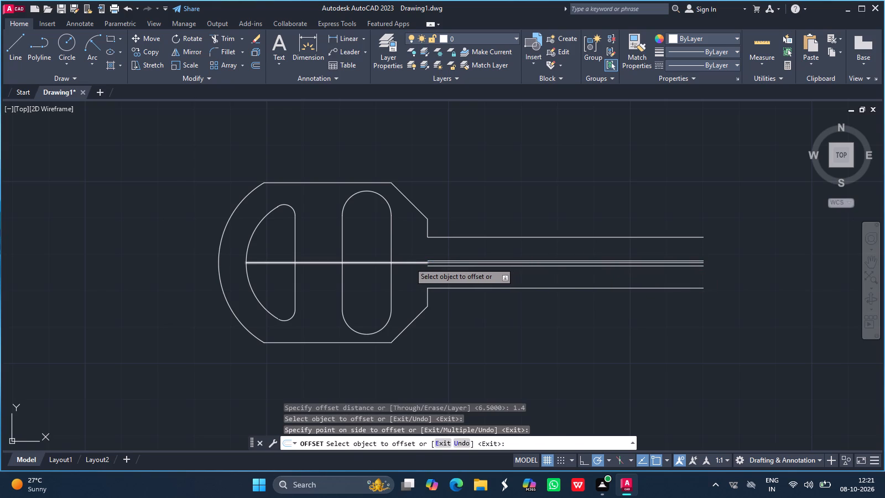
key("Escape")
Erase both centre line segments, through the head and along the shank.
left_click(409, 262)
key("Delete")
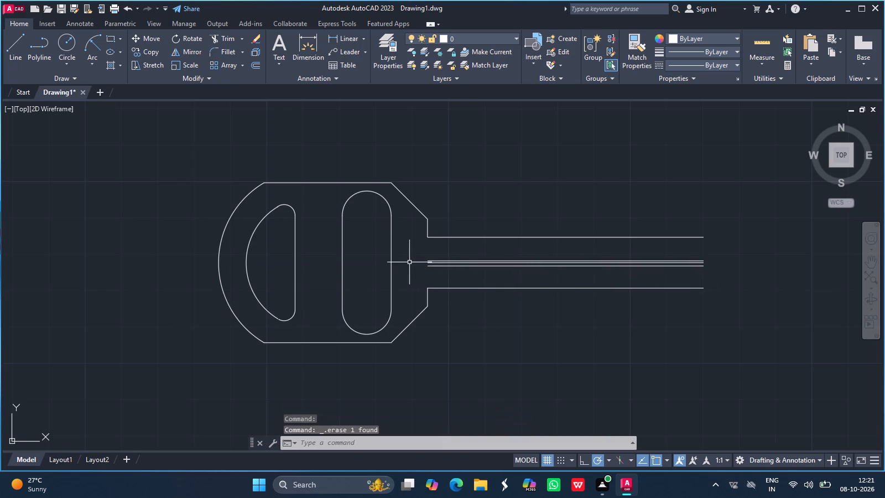
scroll(447, 262, "up", 2, "ctrl")
left_click(438, 262)
key("Delete")
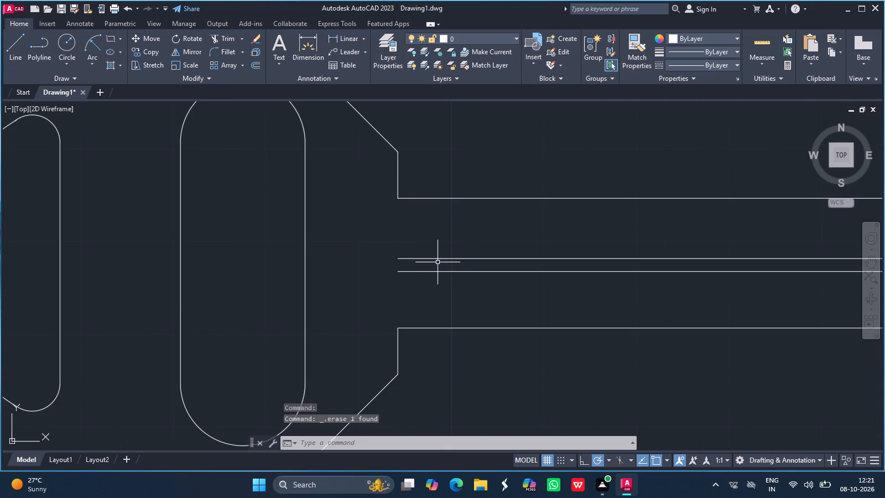
Close the narrow groove's head-side end with a short vertical line between its two edges.
scroll(438, 262, "down", 3, "ctrl")
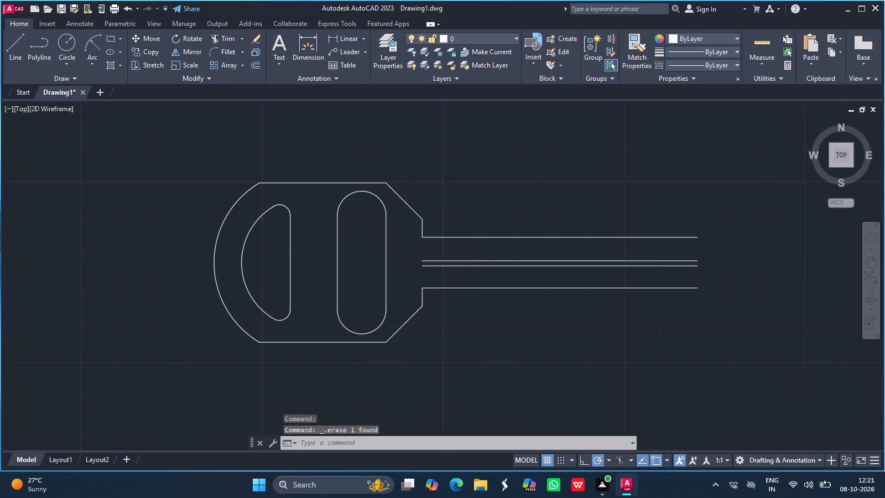
left_click(15, 41)
scroll(442, 279, "up", 2, "ctrl")
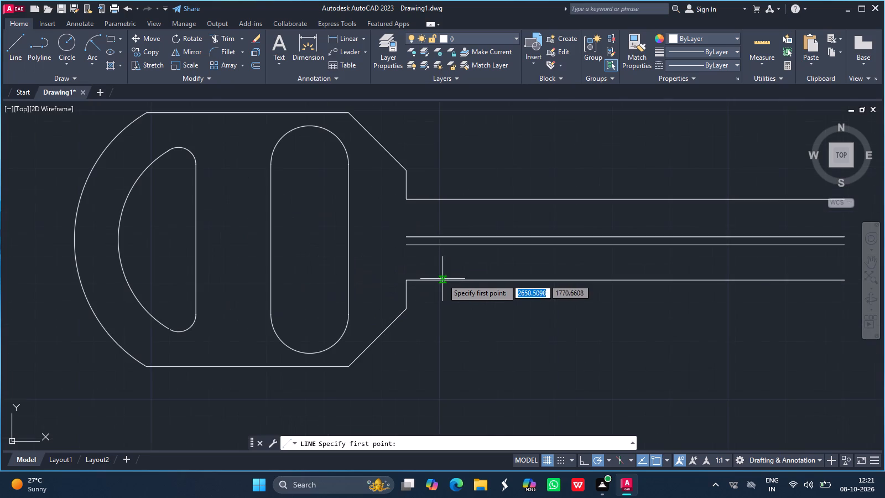
left_click_drag(404, 246, 404, 242)
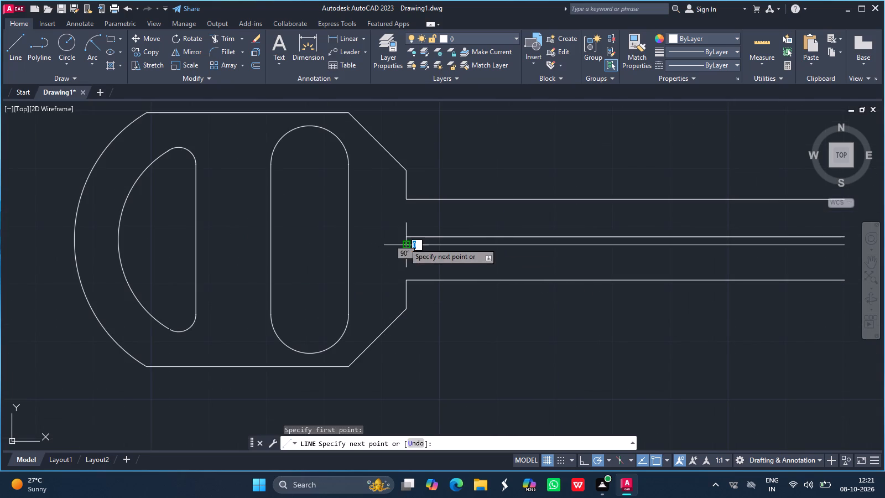
left_click_drag(404, 242, 403, 236)
left_click(403, 236)
key("Return")
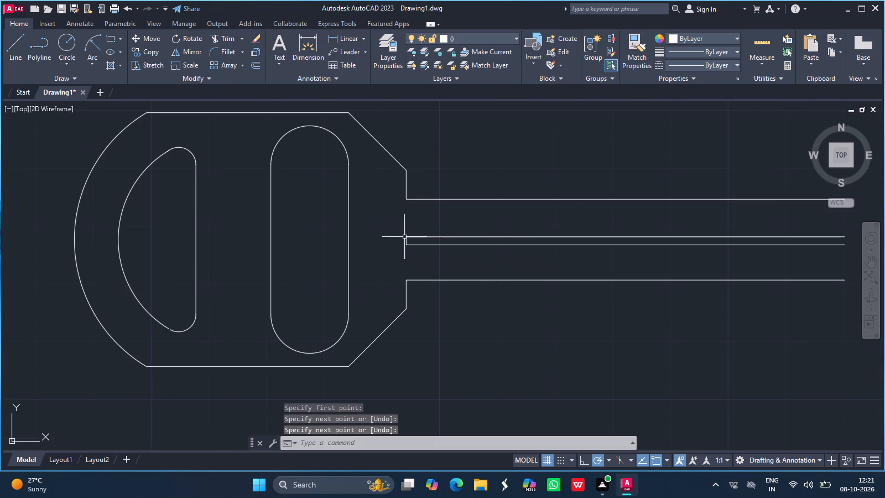
Close the shank's free end with a vertical line from its lower edge to its upper edge.
scroll(421, 254, "down", 2, "ctrl")
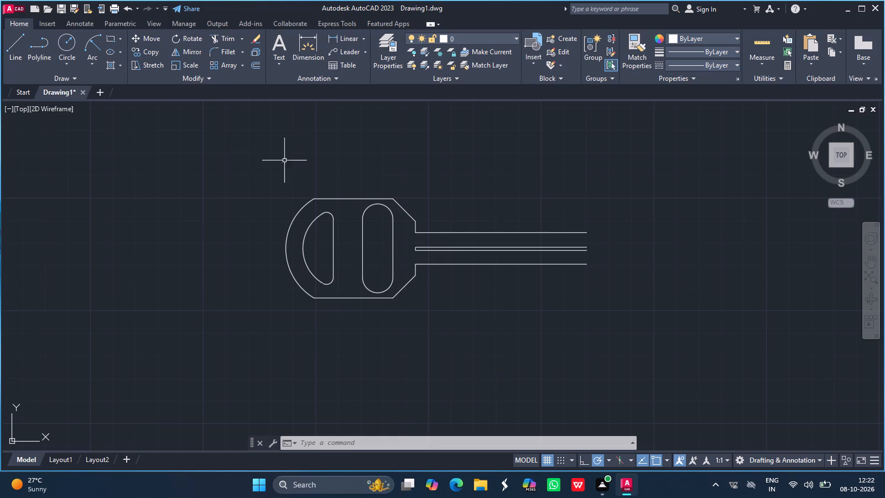
left_click(20, 40)
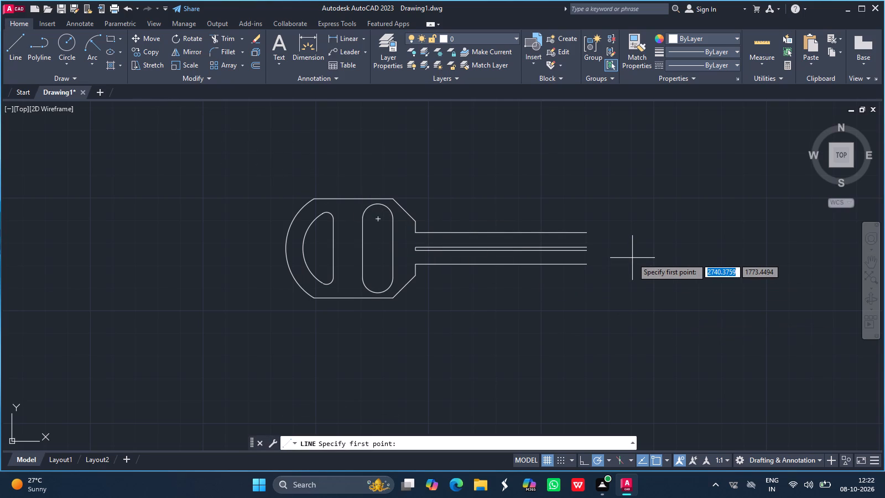
scroll(632, 258, "up", 1, "ctrl")
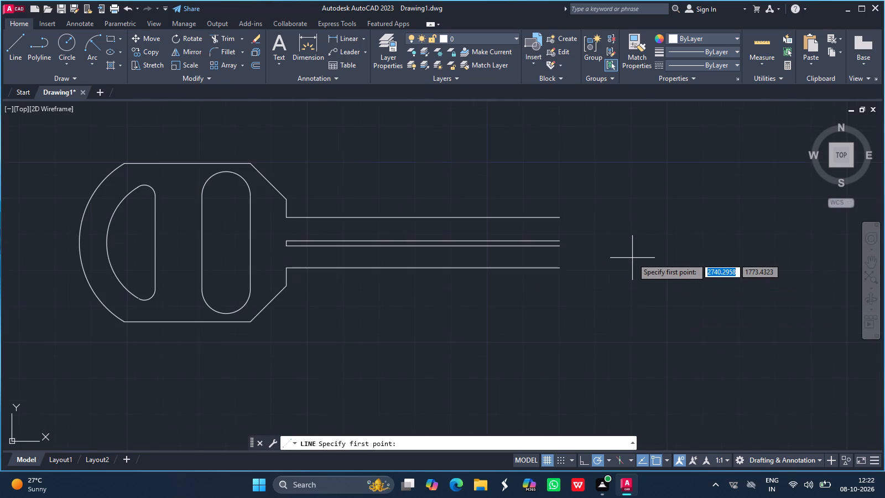
left_click_drag(559, 268, 561, 236)
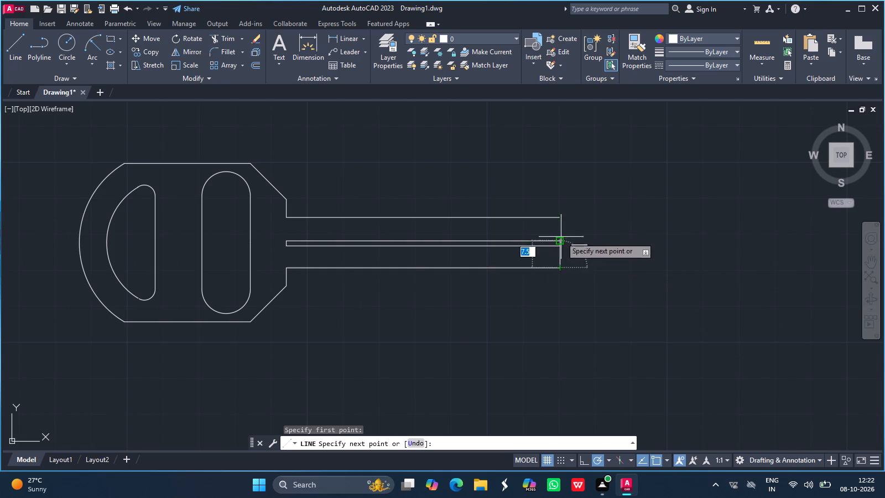
left_click_drag(561, 236, 561, 221)
left_click(561, 221)
key("Return")
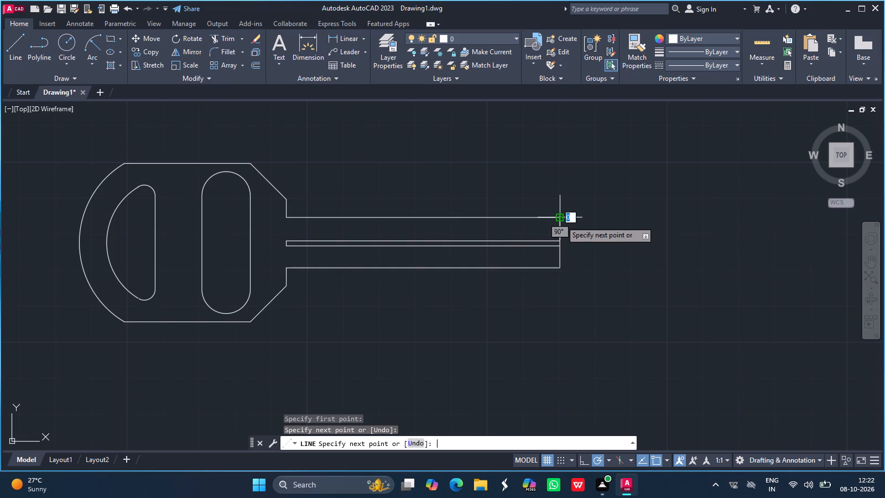
Fillet the upper and lower corners of the shank's free end with radius 3.
left_click(220, 50)
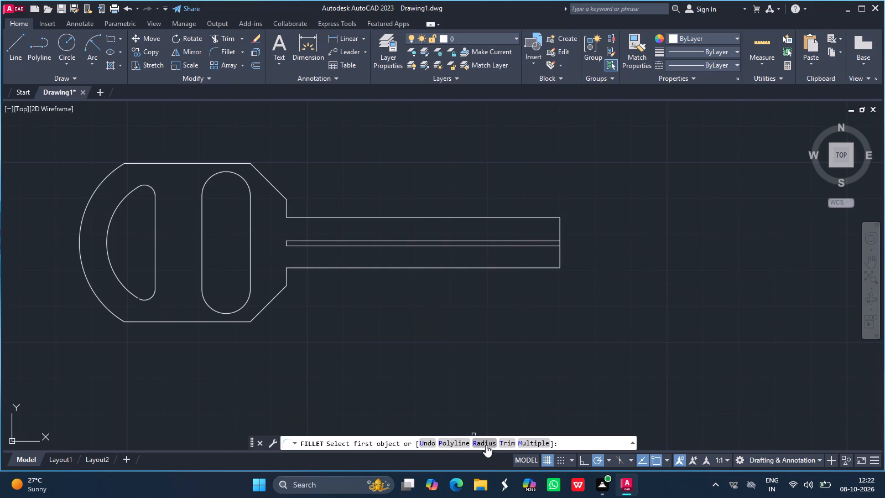
left_click(486, 445)
key("3")
key("Return")
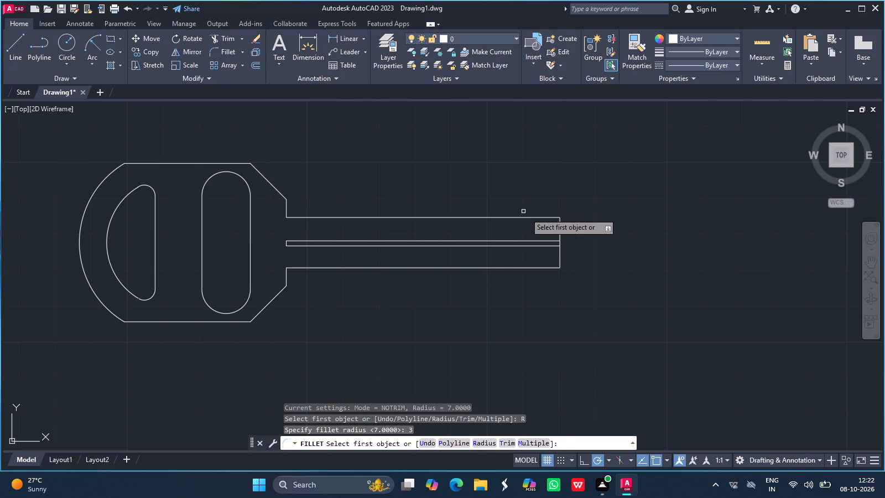
left_click_drag(545, 216, 561, 225)
left_click(561, 225)
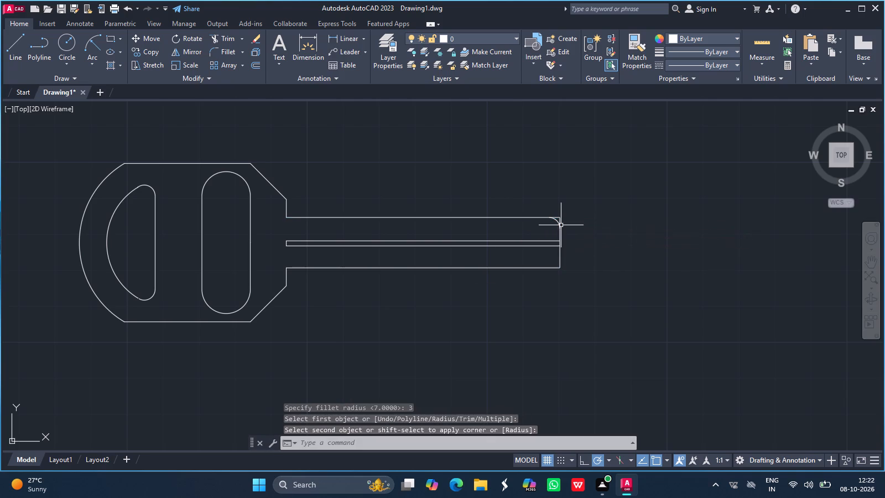
key("Return")
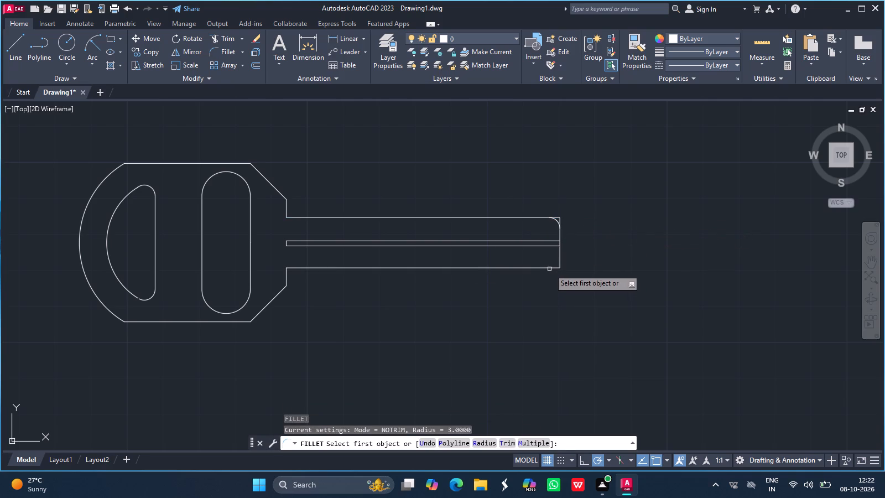
left_click(549, 269)
left_click(559, 251)
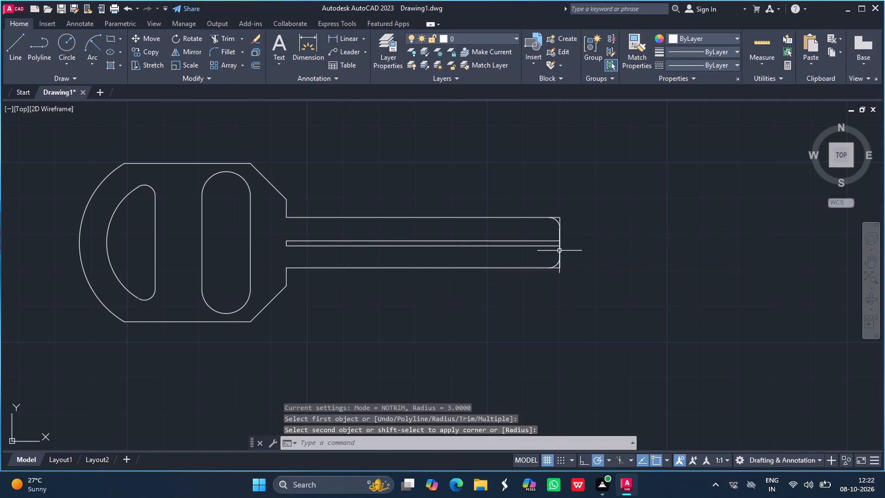
Trim off the leftover square corner segments outside both free-end fillets of the shank.
left_click(225, 36)
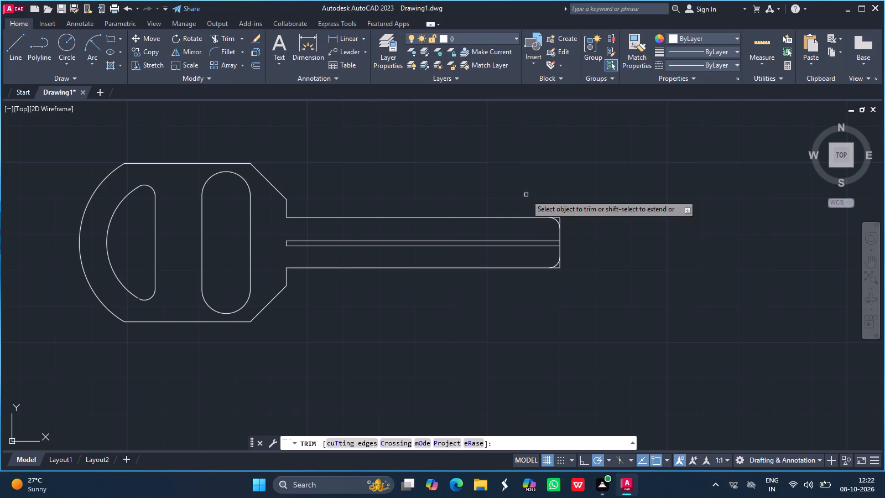
left_click(559, 217)
left_click(557, 216)
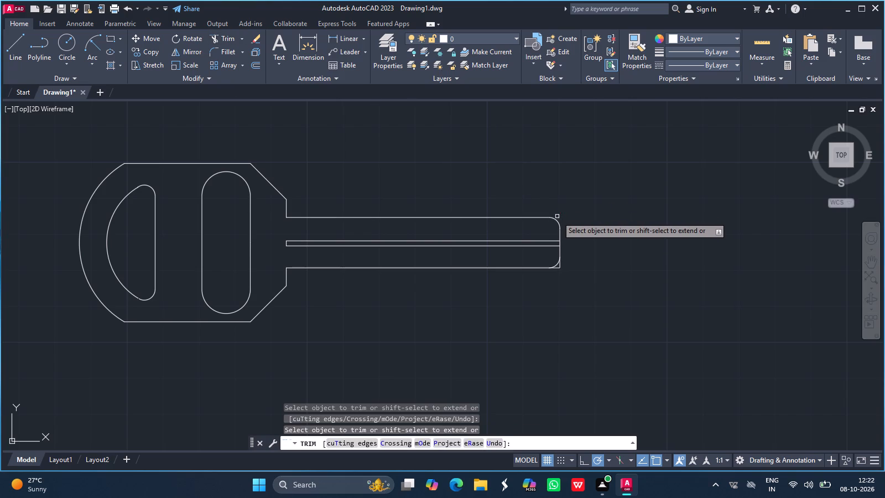
left_click(561, 266)
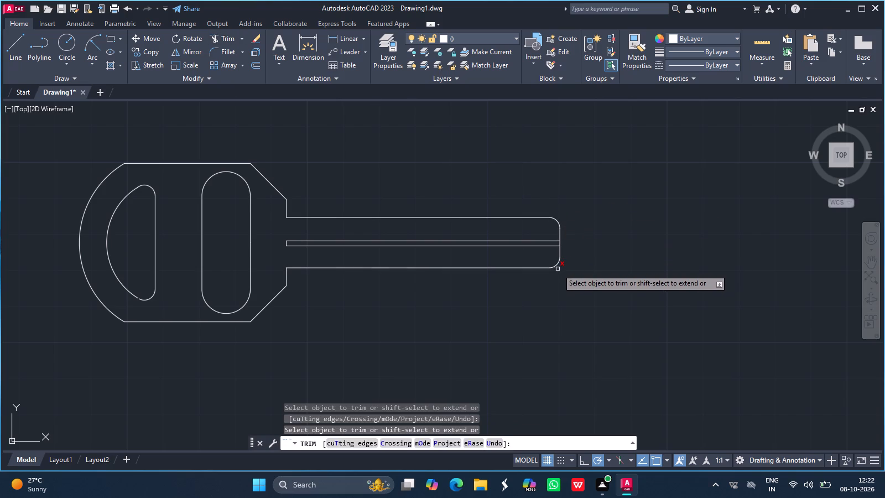
left_click(558, 269)
key("Return")
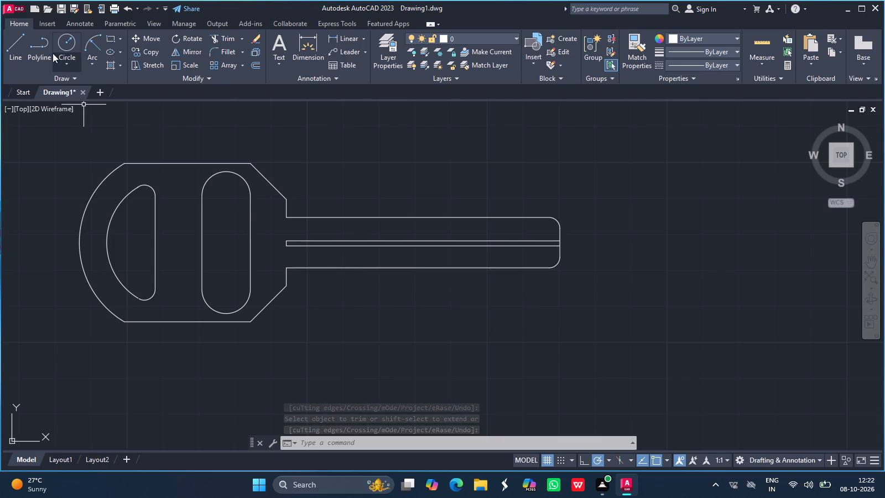
Draw an 11-unit line toward the head from the upper fillet's lower end, continued vertically upward about 14 units past the shank's upper edge.
left_click(15, 42)
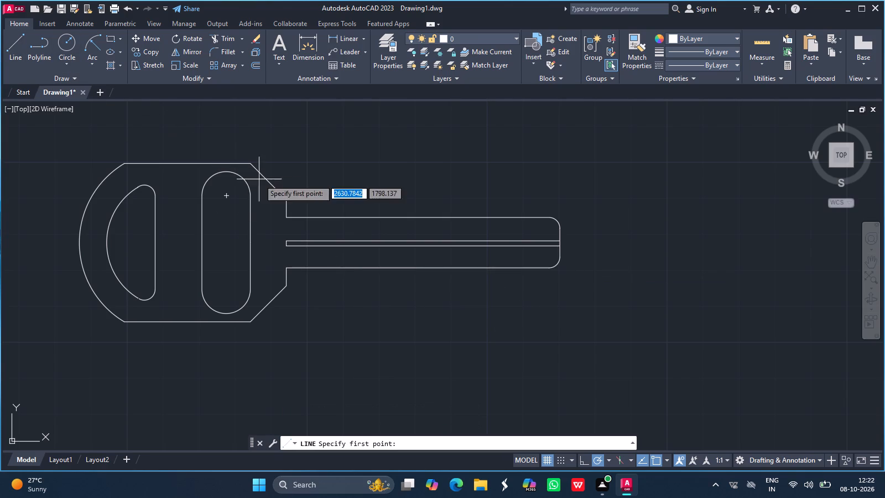
left_click(558, 230)
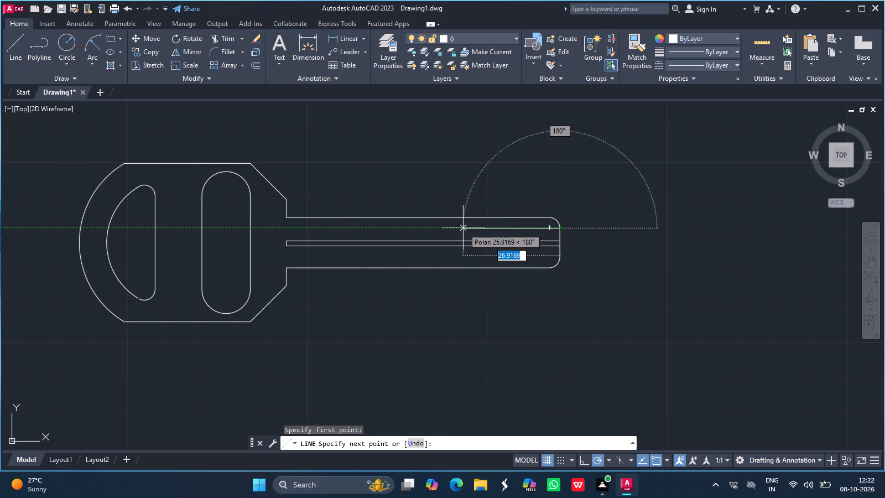
type("11")
key("Return")
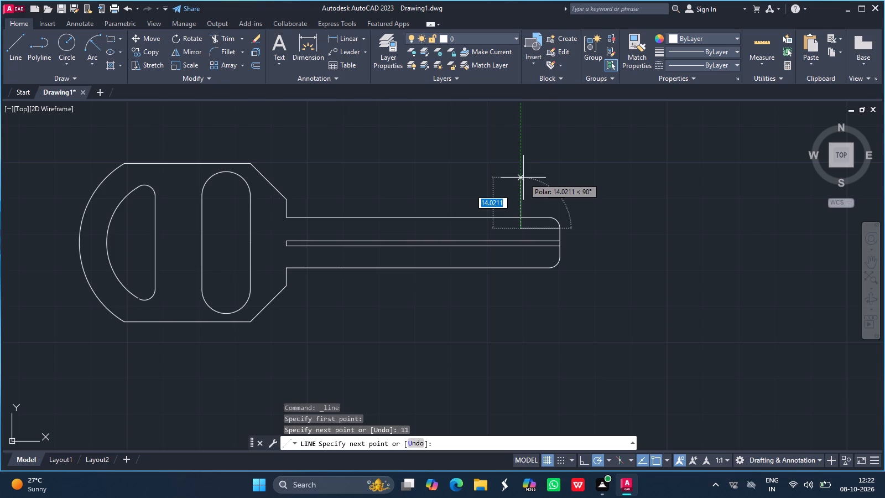
left_click(523, 178)
key("Return")
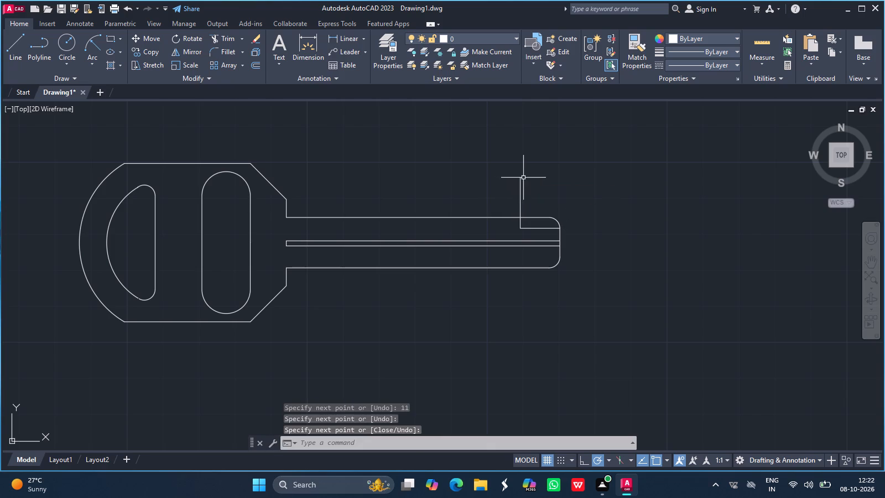
Trim away the shank's upper edge from the head to the vertical guide line, and remove both guide lines.
left_click(217, 39)
left_click(504, 219)
left_click(504, 219)
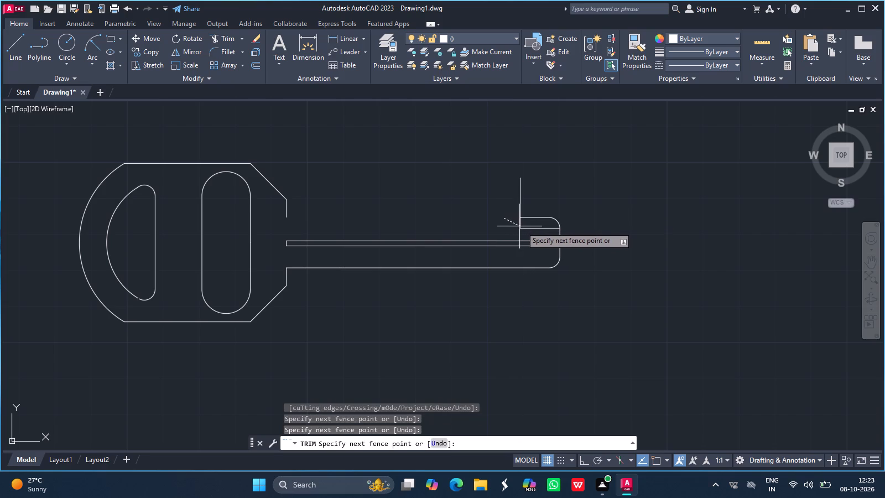
left_click(524, 226)
left_click(526, 228)
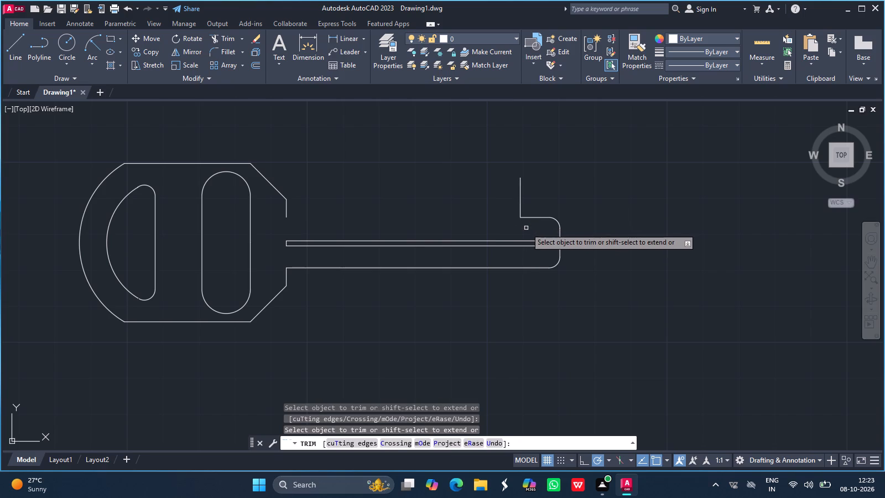
left_click(521, 207)
key("Return")
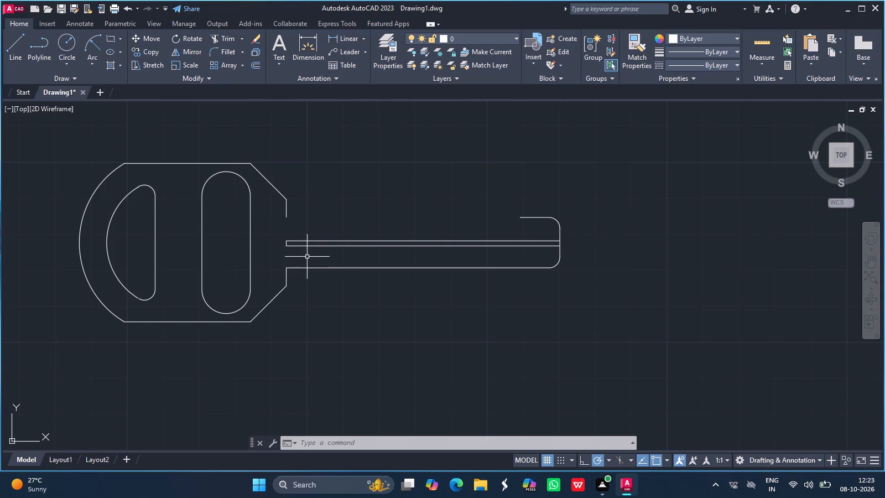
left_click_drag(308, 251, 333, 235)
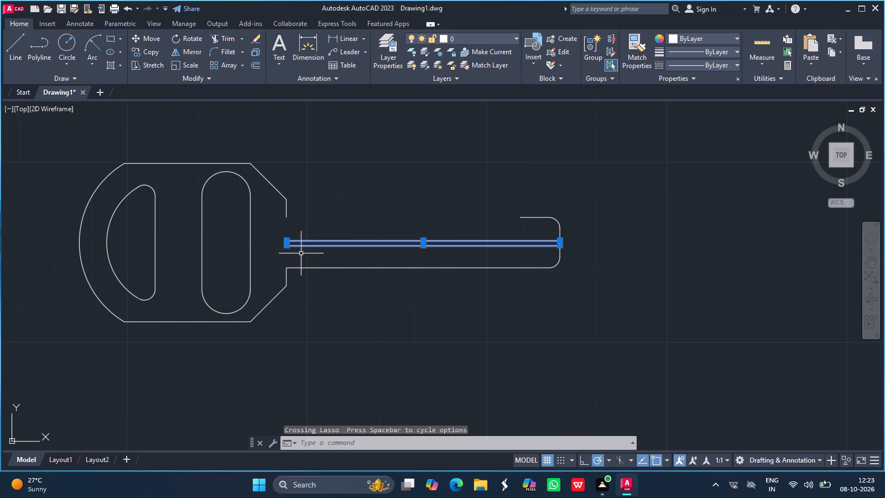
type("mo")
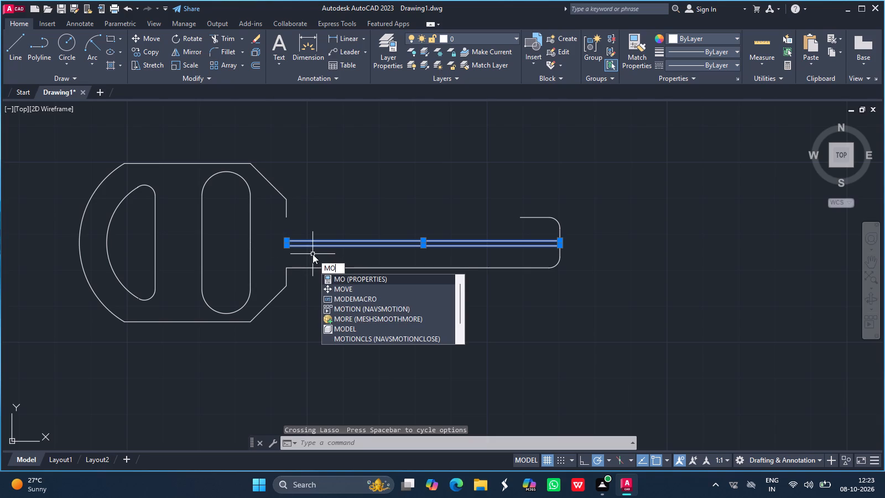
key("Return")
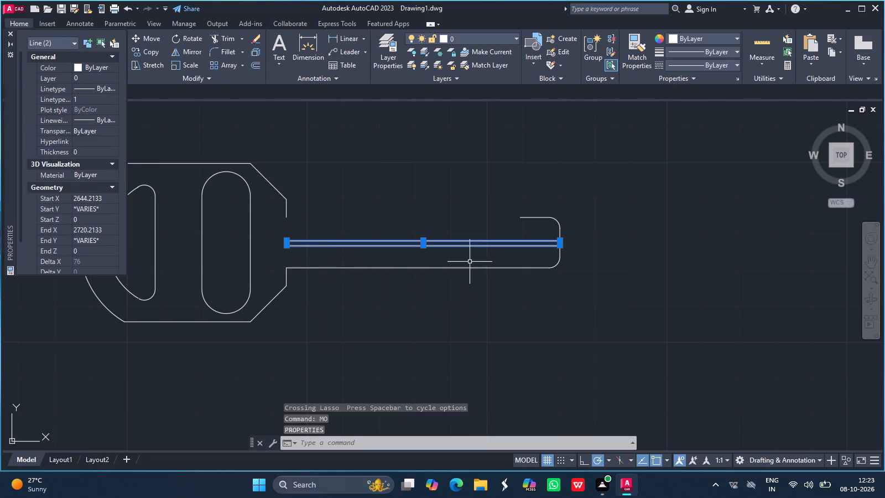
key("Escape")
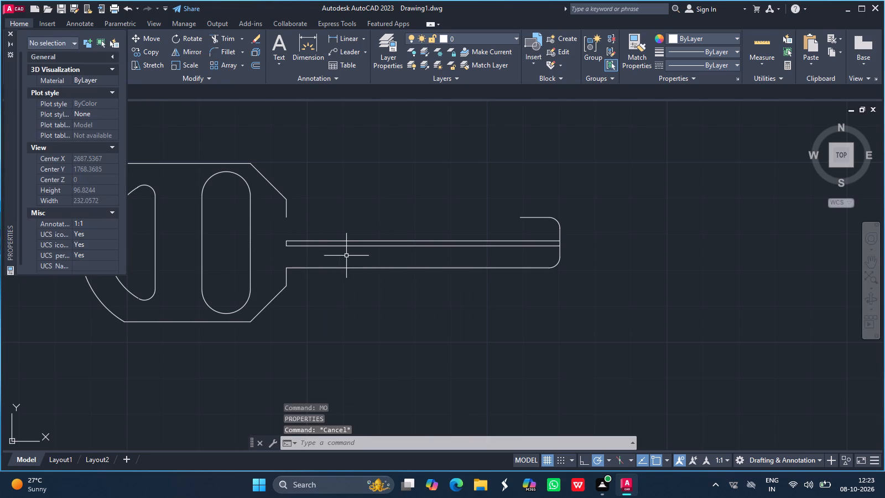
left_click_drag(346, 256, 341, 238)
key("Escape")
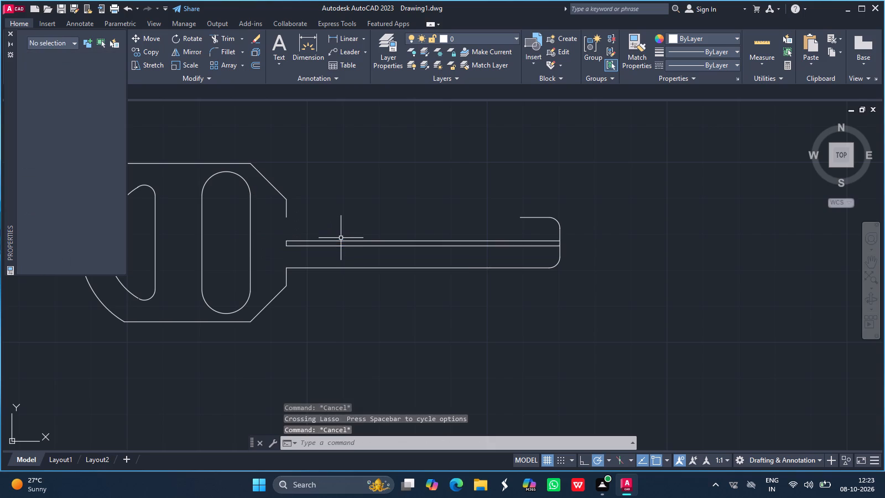
Move the two long groove lines and their short end line clear below the shank.
left_click_drag(331, 256, 388, 253)
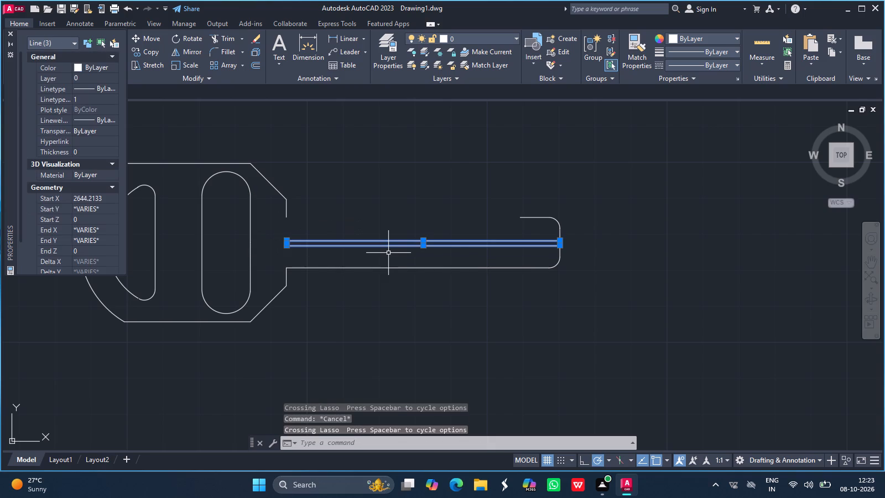
type("move")
key("Return")
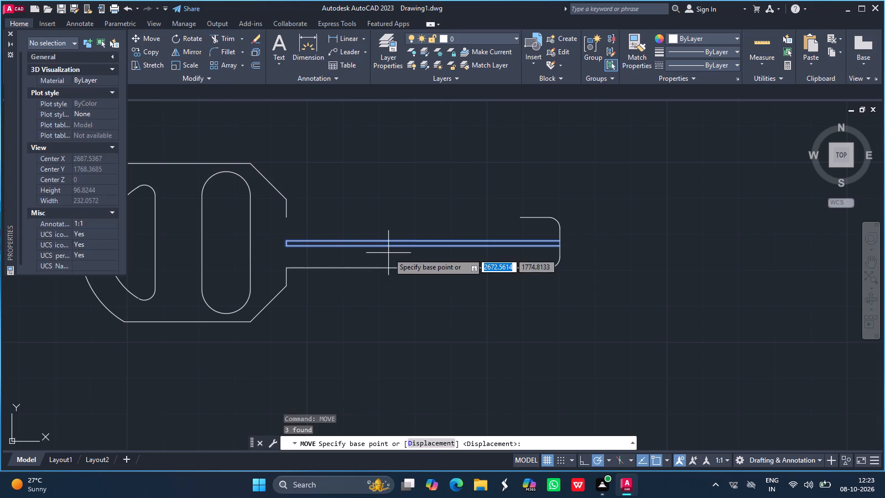
left_click_drag(423, 242, 435, 314)
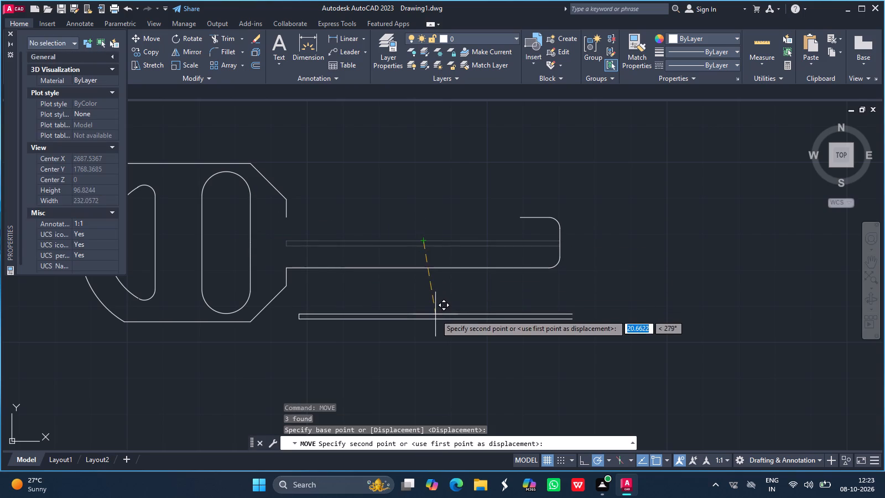
left_click(435, 314)
Move the two long groove lines straight up so the lower one lies on the shank's lower edge.
left_click_drag(421, 344, 374, 325)
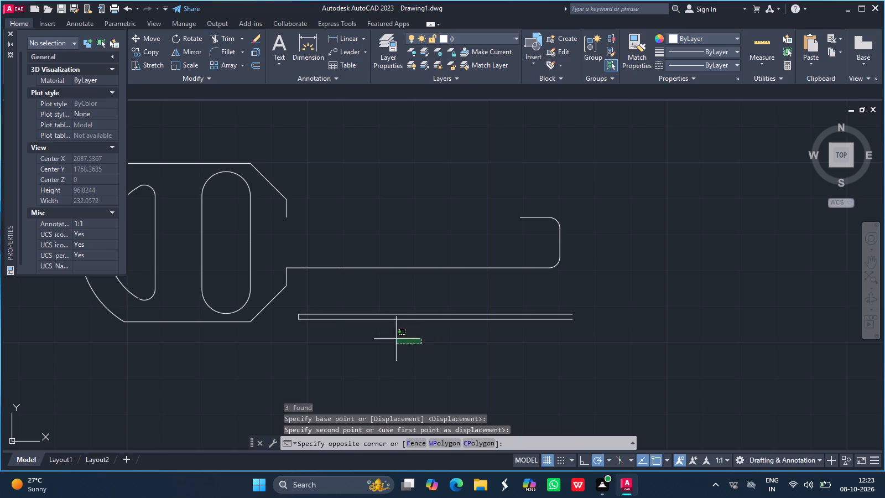
left_click_drag(374, 325, 456, 317)
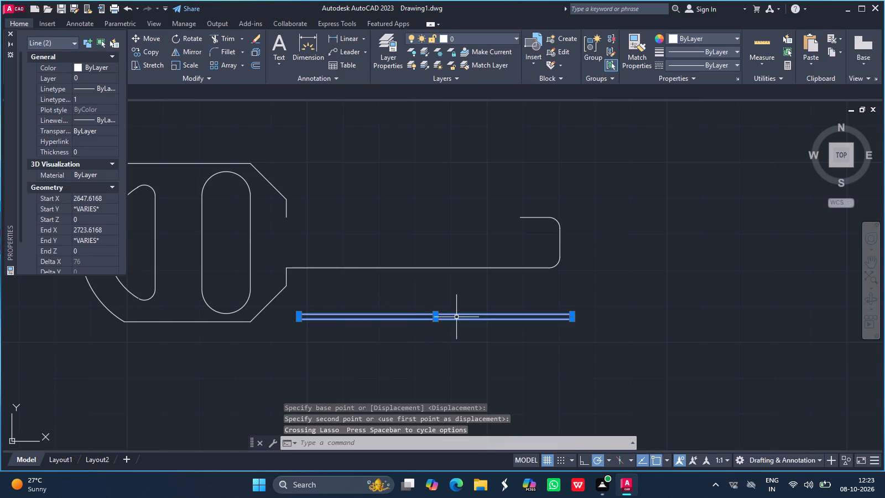
type("mo")
type("ve")
key("Return")
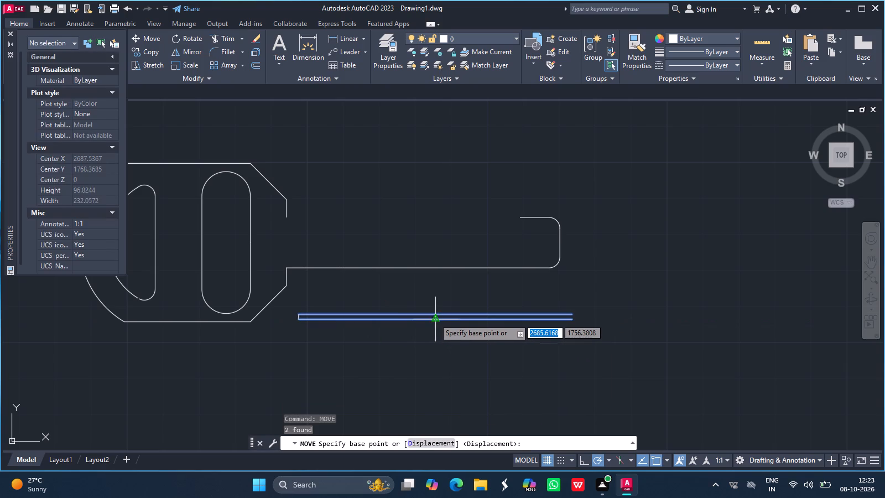
left_click(434, 319)
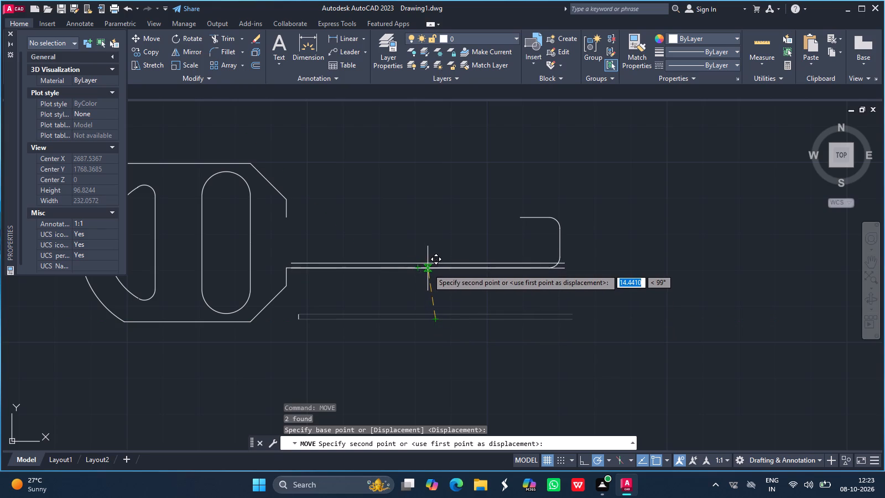
left_click(438, 269)
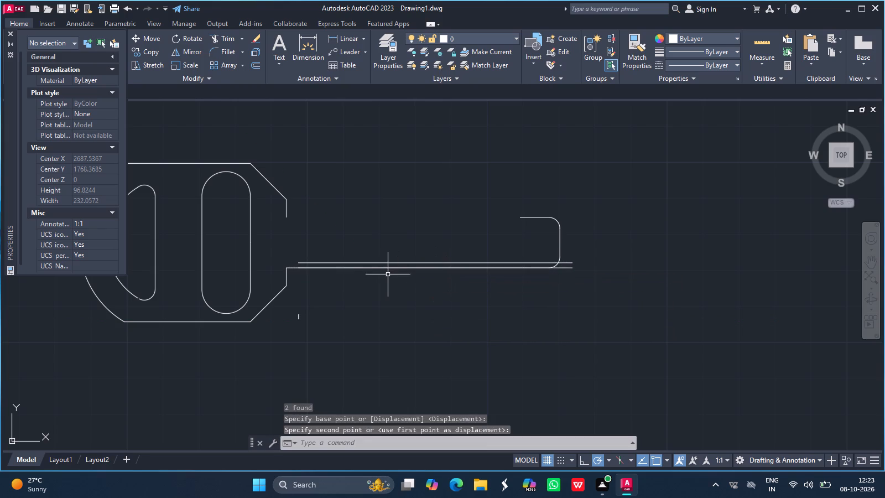
Move the two long groove lines 3 units up from the shank's lower edge.
scroll(392, 274, "up", 3, "ctrl")
scroll(392, 274, "down", 2, "ctrl")
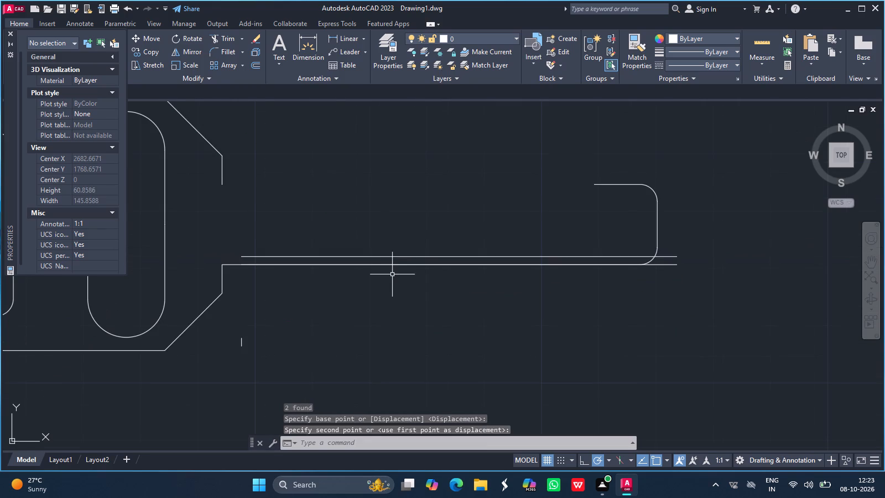
left_click_drag(386, 264, 381, 257)
left_click(381, 257)
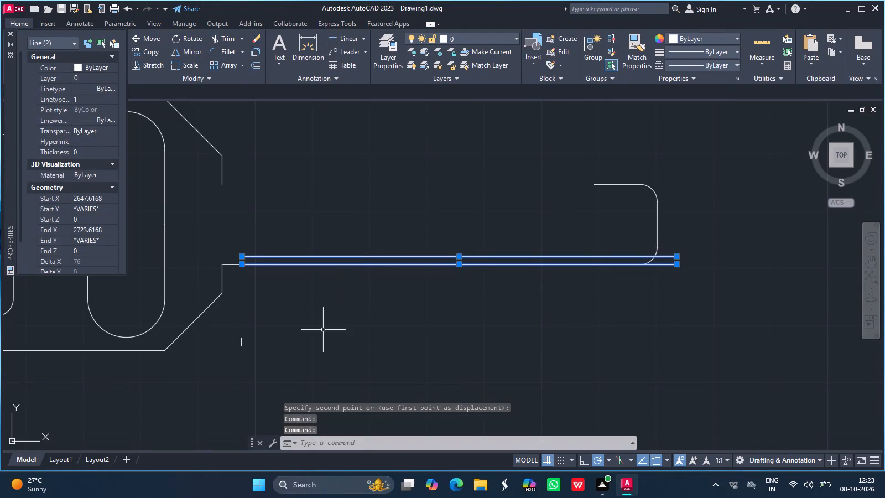
type("move")
key("Return")
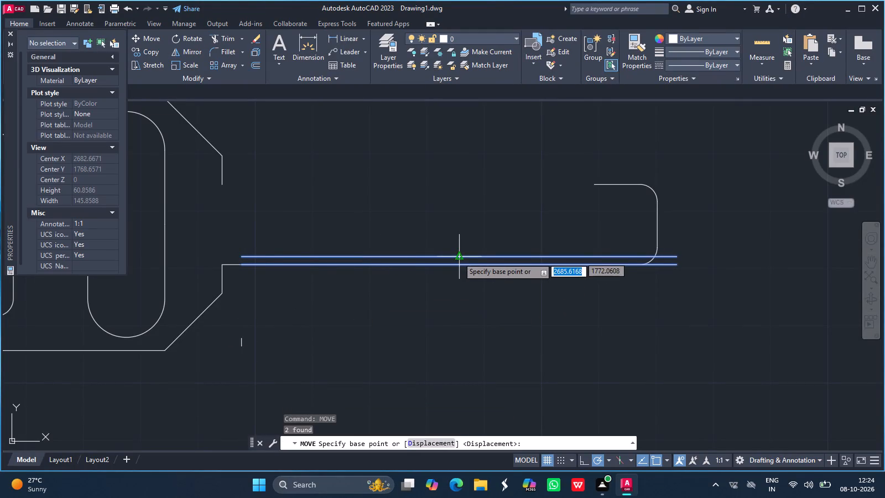
left_click_drag(457, 264, 457, 258)
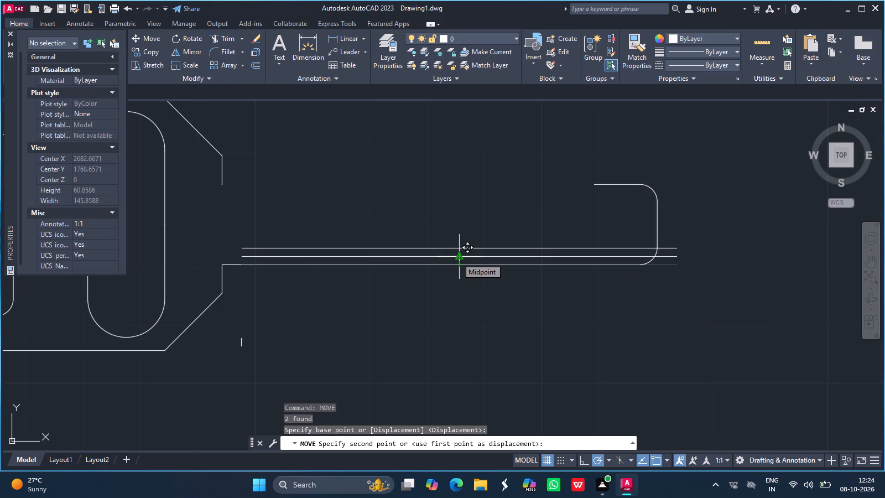
left_click_drag(457, 258, 457, 253)
key("3")
key("Return")
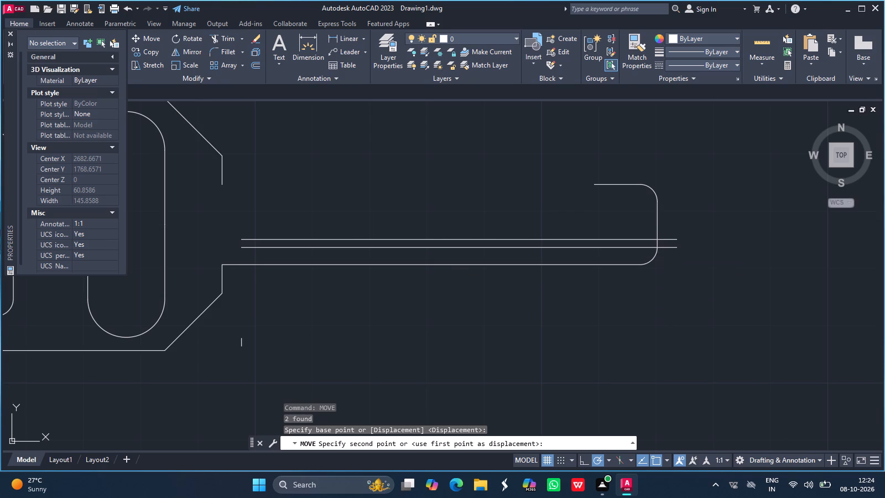
Move the two long groove lines horizontally toward the head so their ends align with the shank's start and its rounded end.
left_click_drag(403, 255, 373, 243)
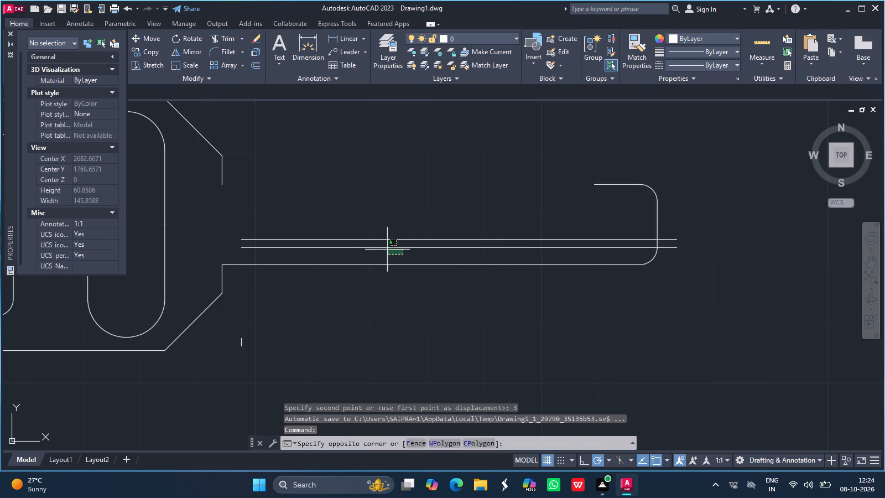
left_click_drag(373, 243, 424, 208)
type("move")
key("Return")
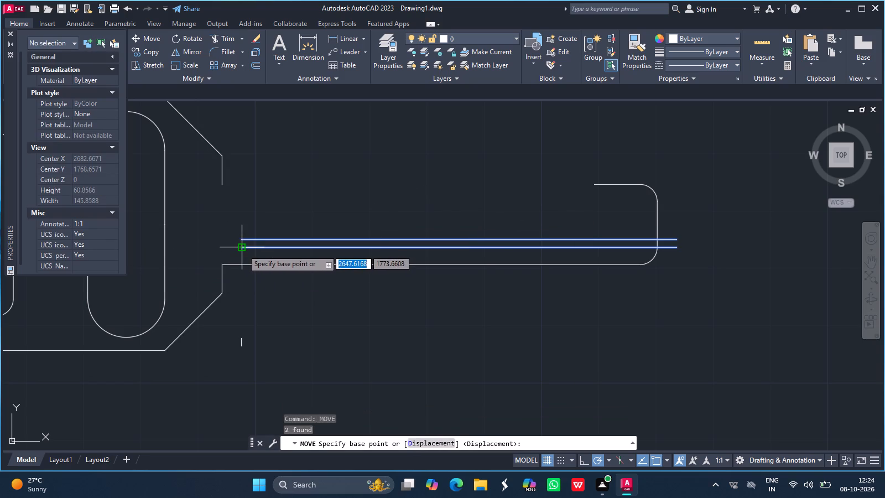
left_click_drag(243, 250, 219, 263)
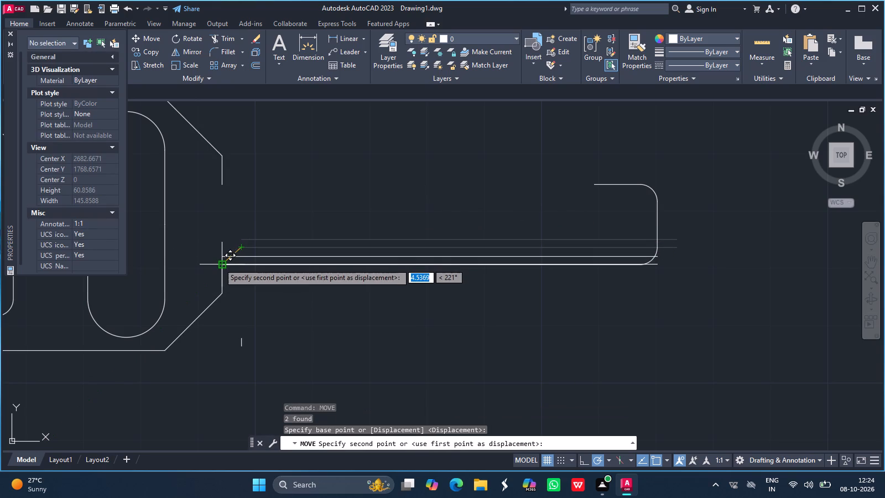
left_click_drag(219, 263, 219, 250)
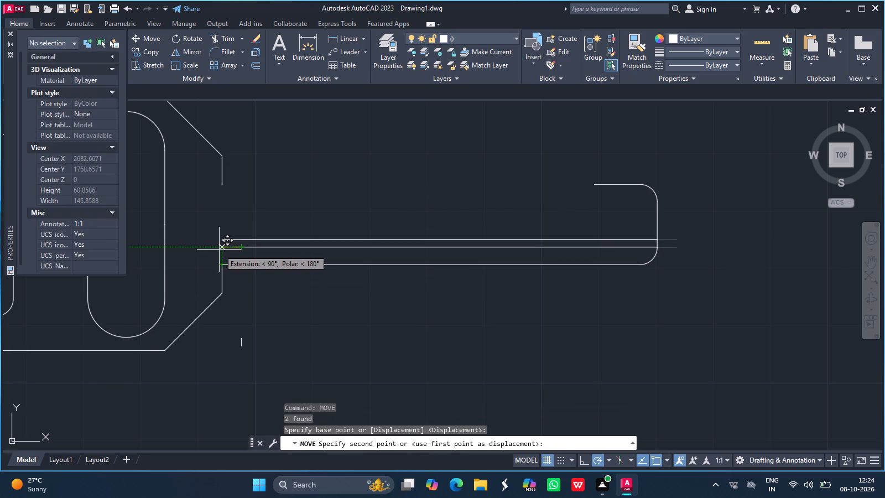
left_click_drag(219, 250, 221, 247)
left_click(221, 247)
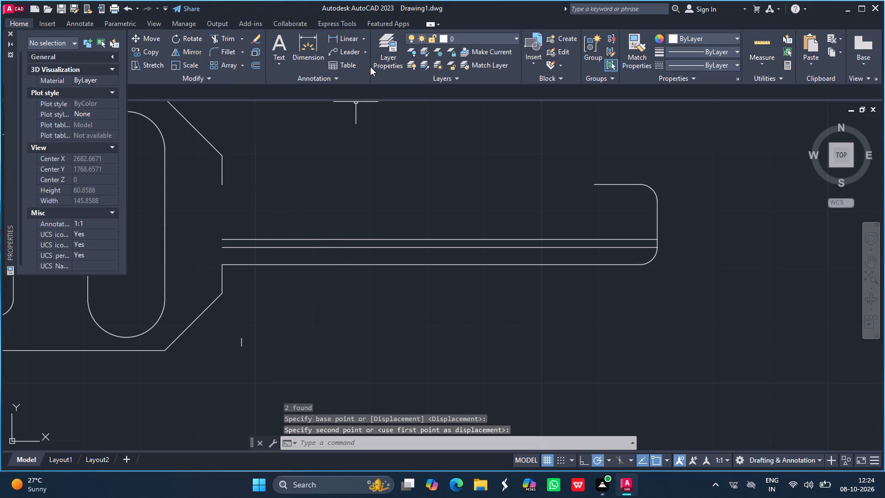
Check the vertical distance from the shank's lower edge to the lower groove line with a linear dimension, without placing it.
left_click(352, 38)
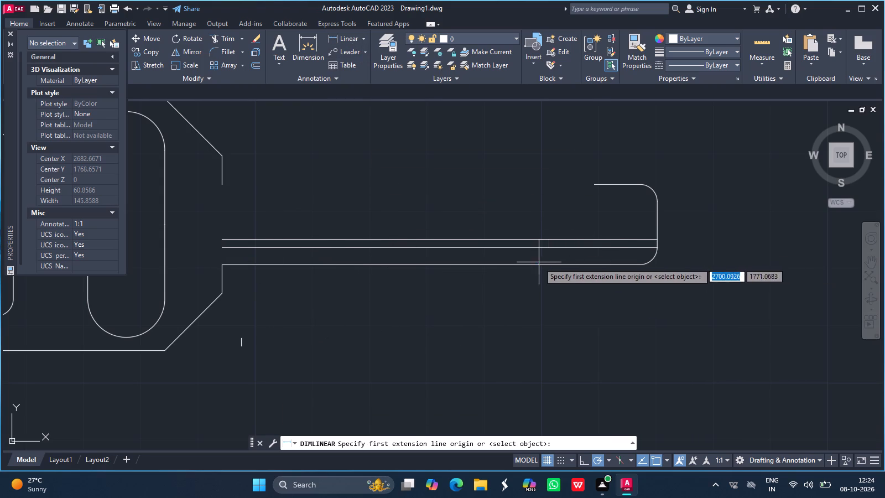
left_click_drag(428, 265, 426, 256)
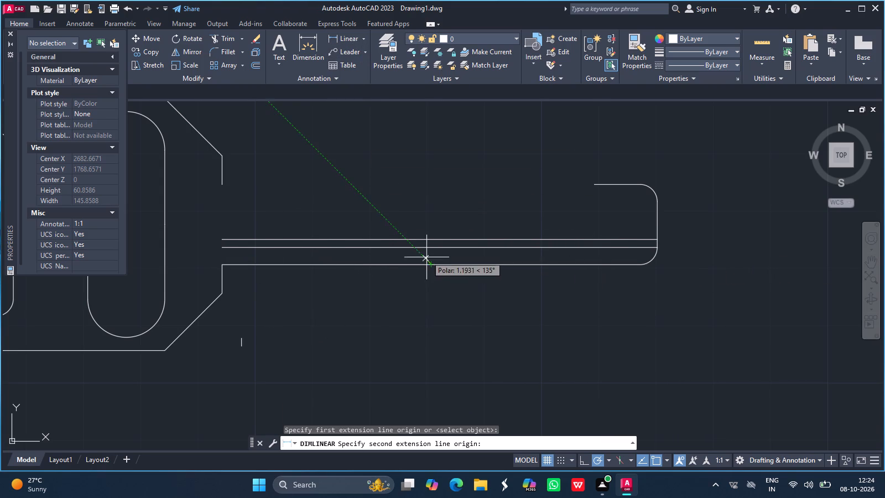
left_click_drag(426, 256, 426, 247)
left_click(426, 247)
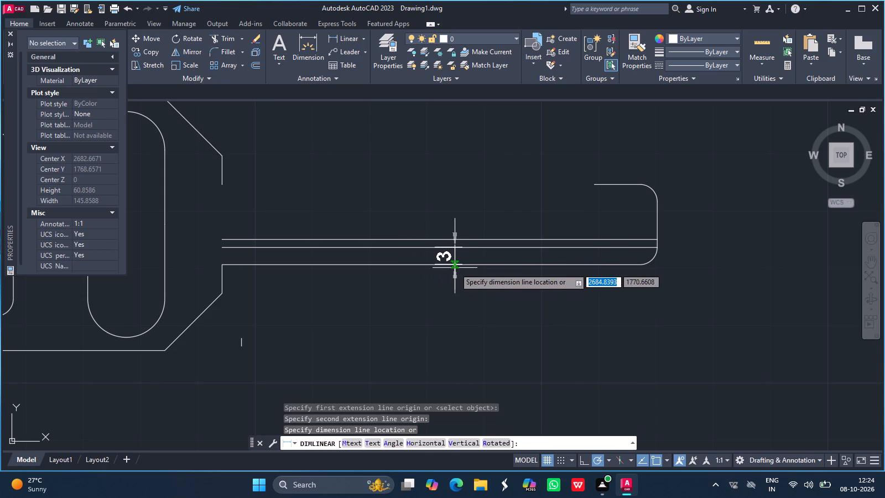
key("Escape")
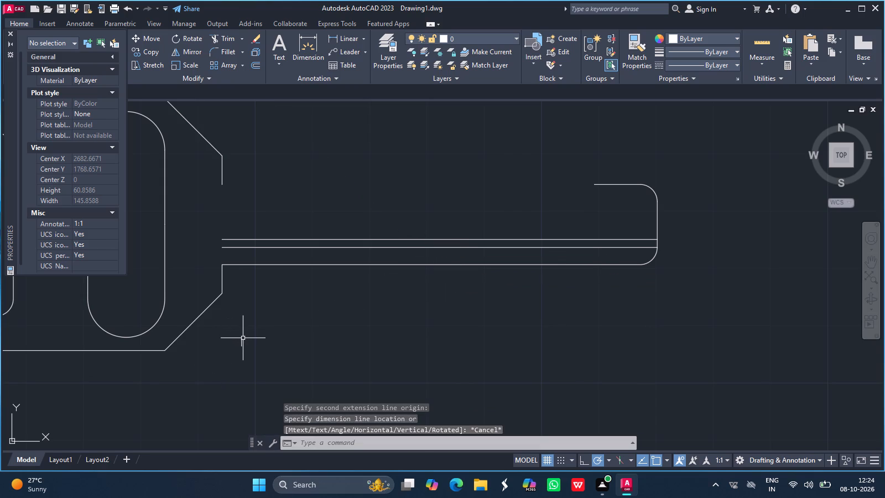
Delete the leftover short vertical line below the shank.
left_click(242, 339)
key("Delete")
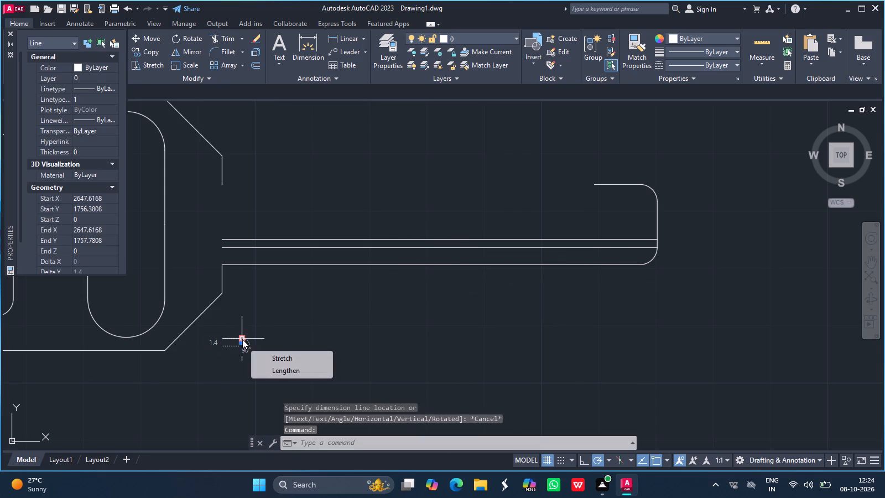
key("Delete")
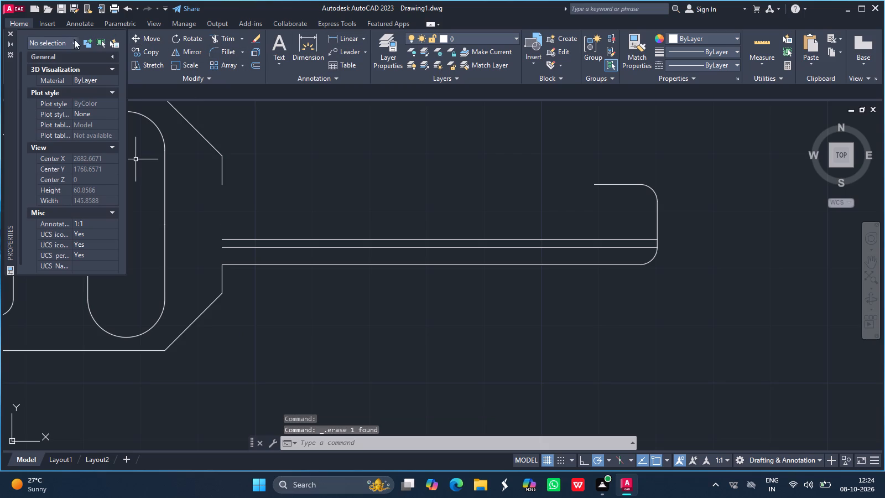
Close the Properties palette and draw a short vertical line joining the two groove lines at their head-side ends.
left_click(12, 33)
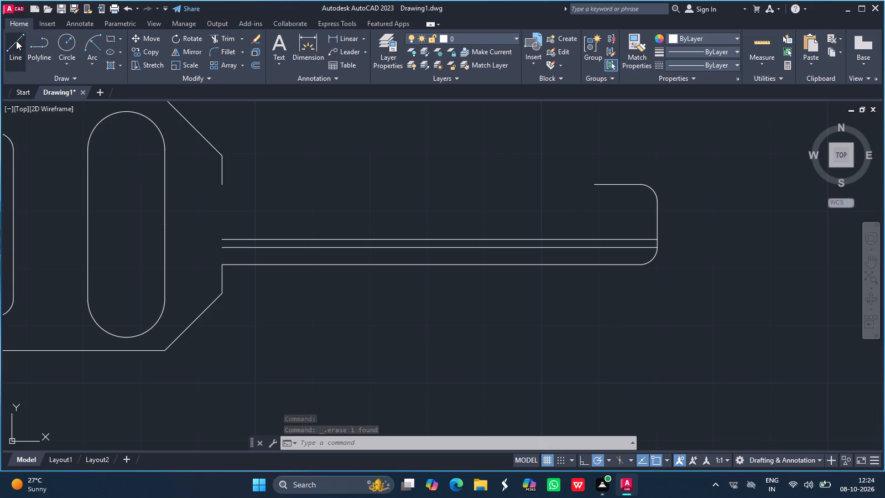
left_click(16, 40)
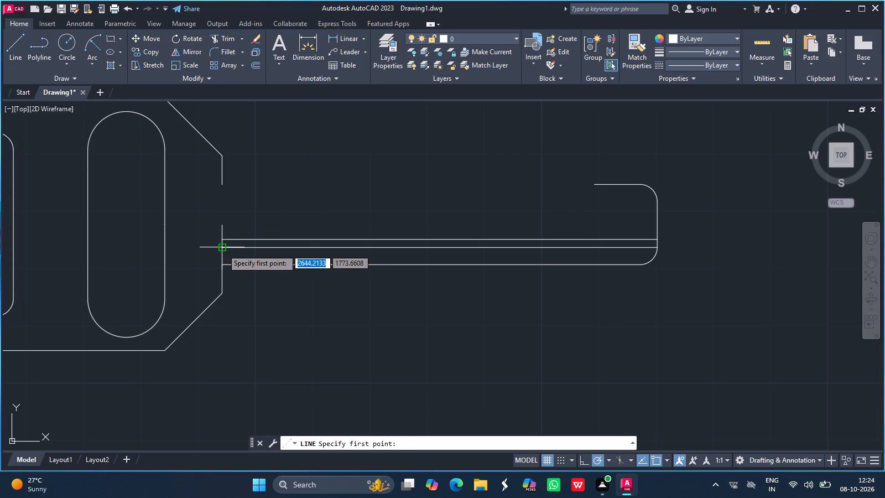
left_click_drag(222, 248, 222, 237)
left_click(222, 237)
key("Return")
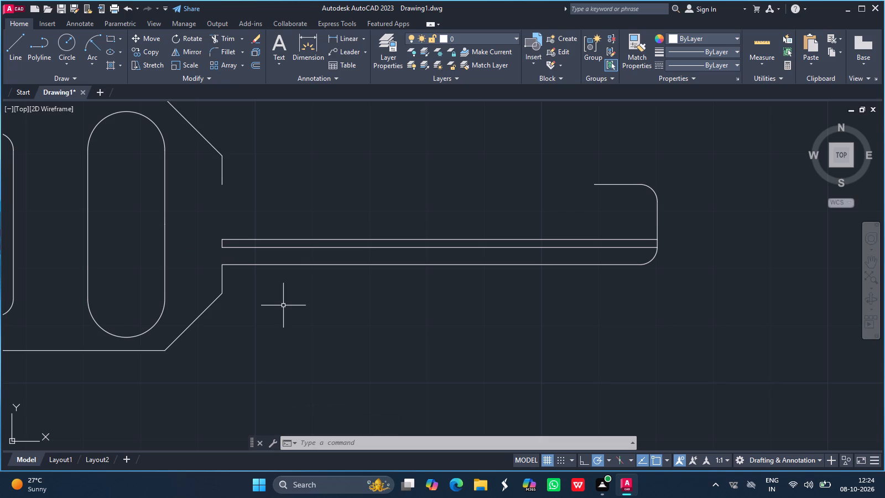
Draw a 6.5-unit vertical line down from the open end of the short upper edge at the shank's tip.
left_click(18, 44)
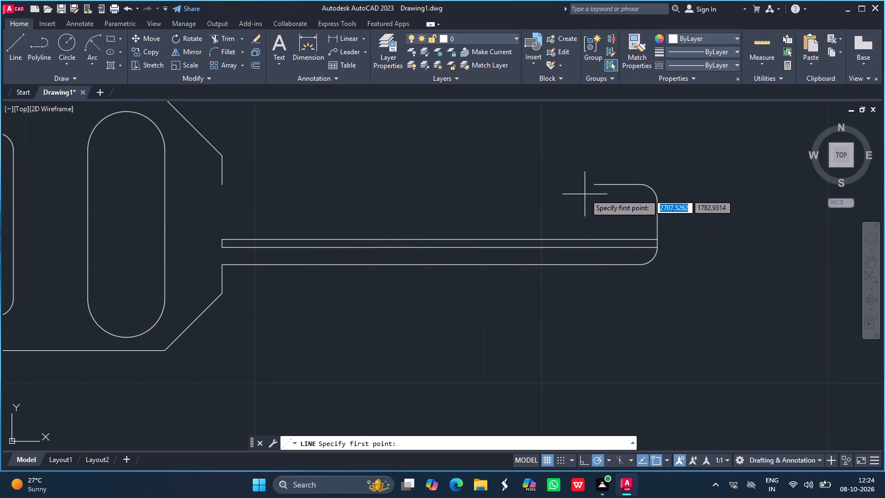
left_click_drag(594, 185, 595, 198)
type("6.5")
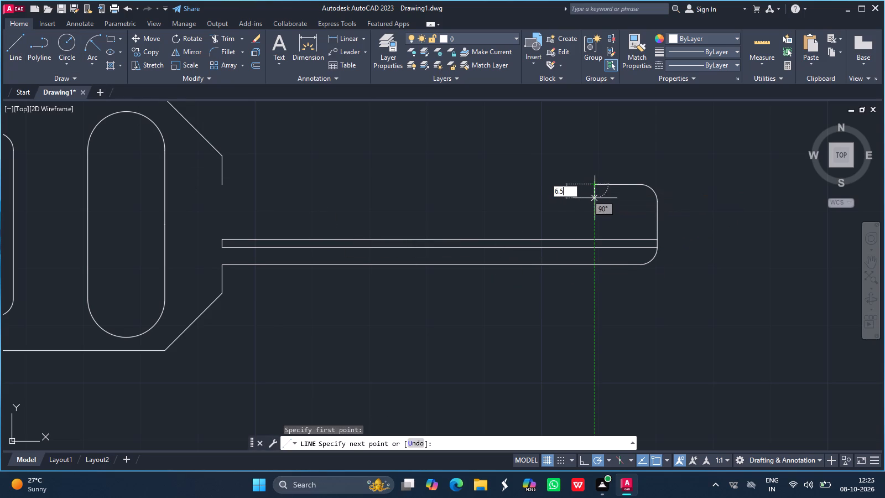
key("Return")
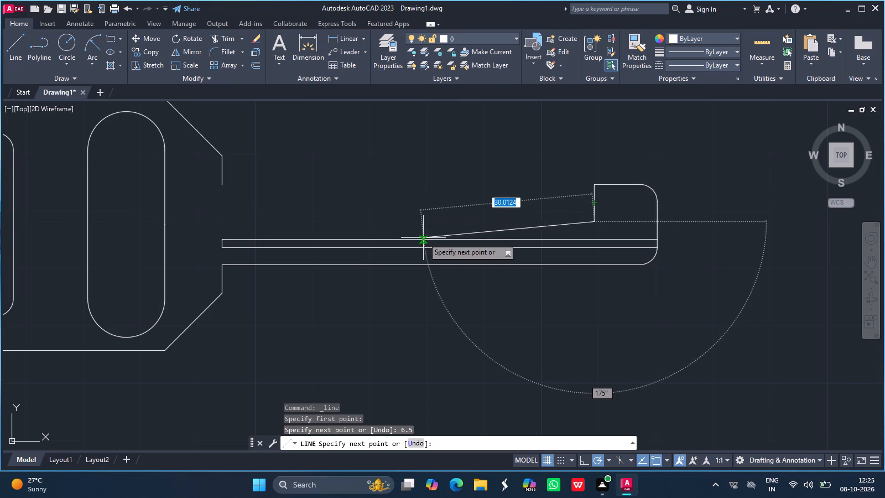
key("Escape")
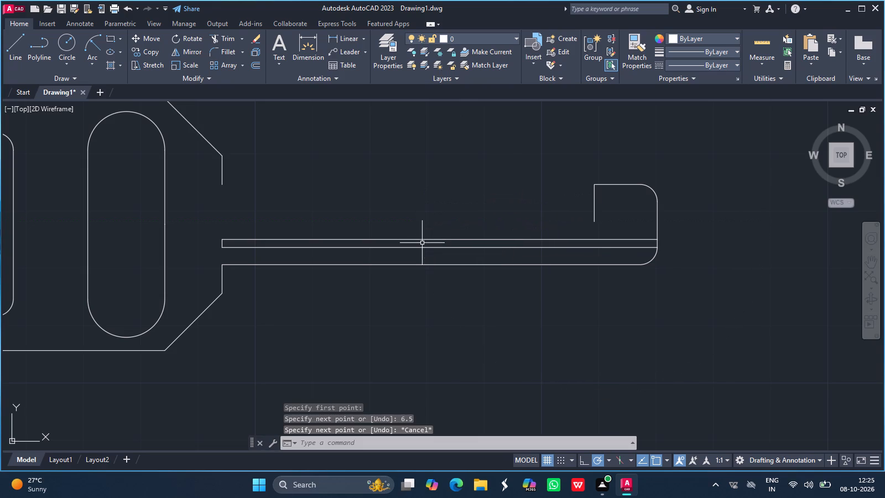
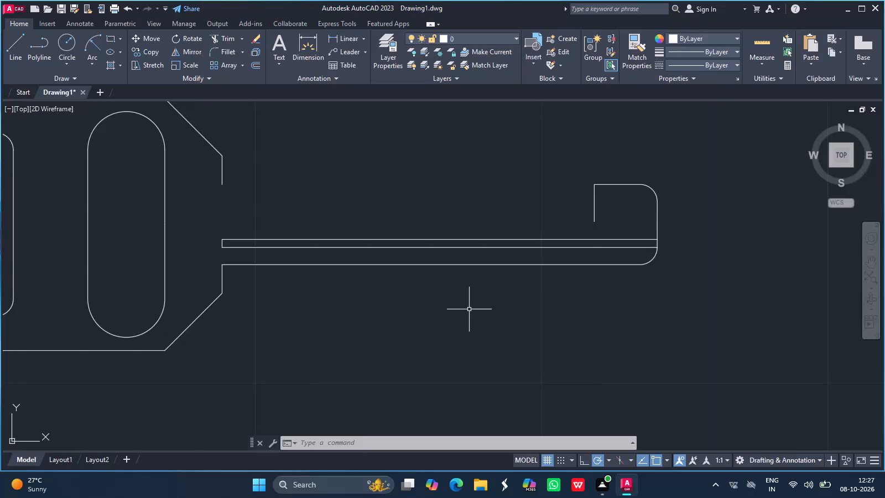
Draw the tip-side notch in the shank's upper edge: 11 units toward the head from the 6.5-unit vertical's lower end, and 6.5 units up.
left_click(12, 46)
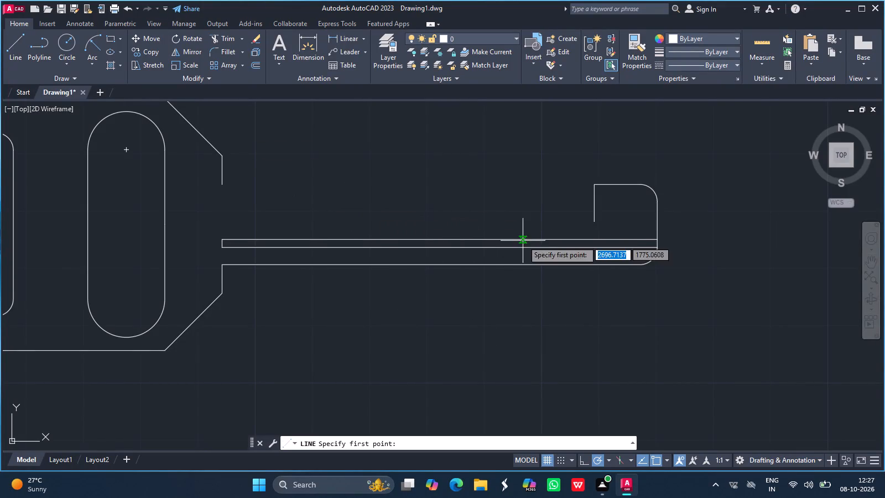
left_click_drag(594, 221, 508, 220)
type("11")
key("Return")
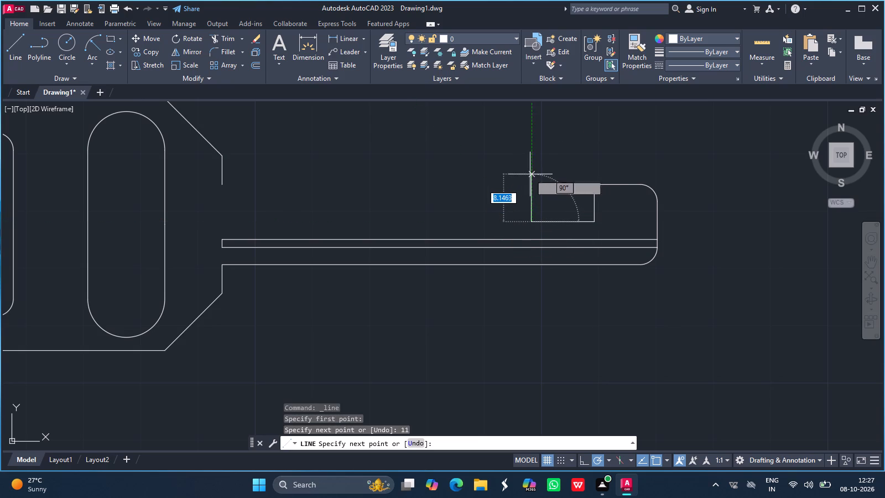
type("6/")
key("BackSpace")
key("period")
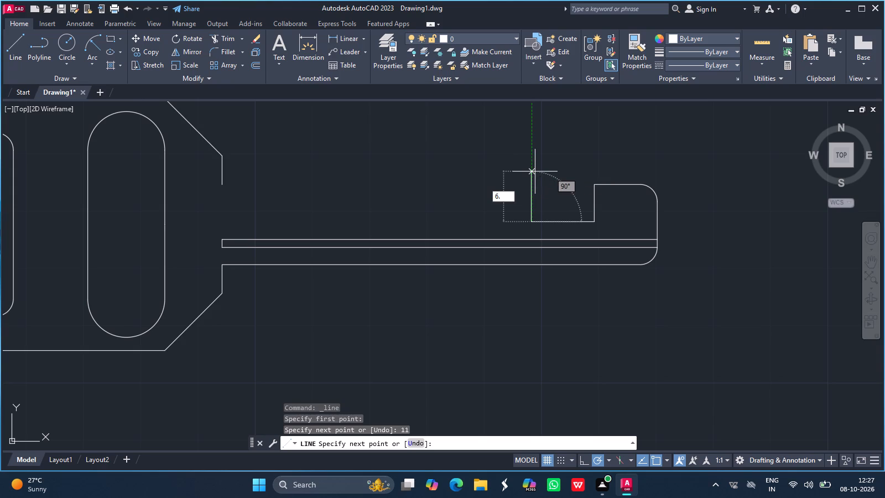
key("5")
key("Return")
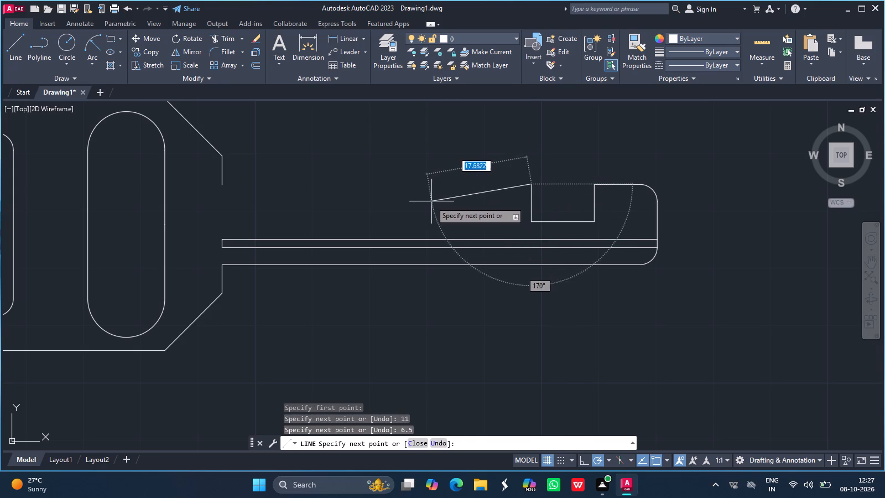
Continue the upper edge toward the head with an 8-unit tooth top and a middle notch 5 units deep and 9 units wide.
key("8")
key("Return")
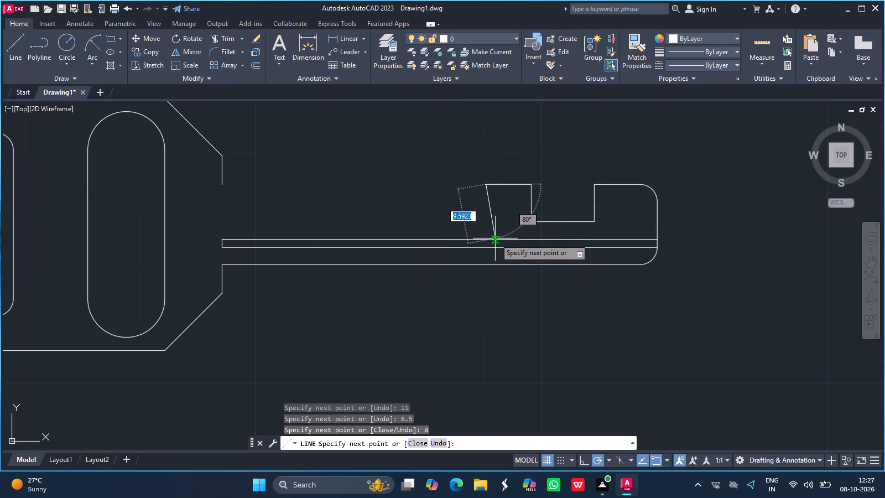
key("5")
key("Return")
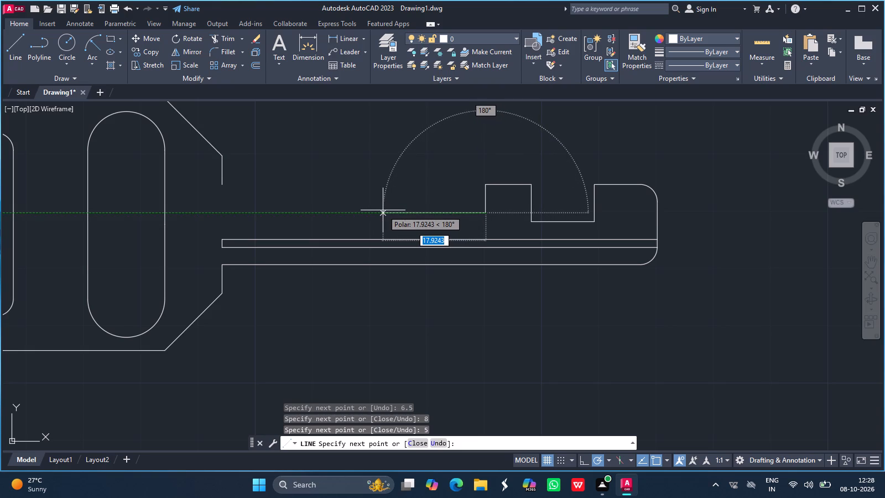
key("9")
key("Return")
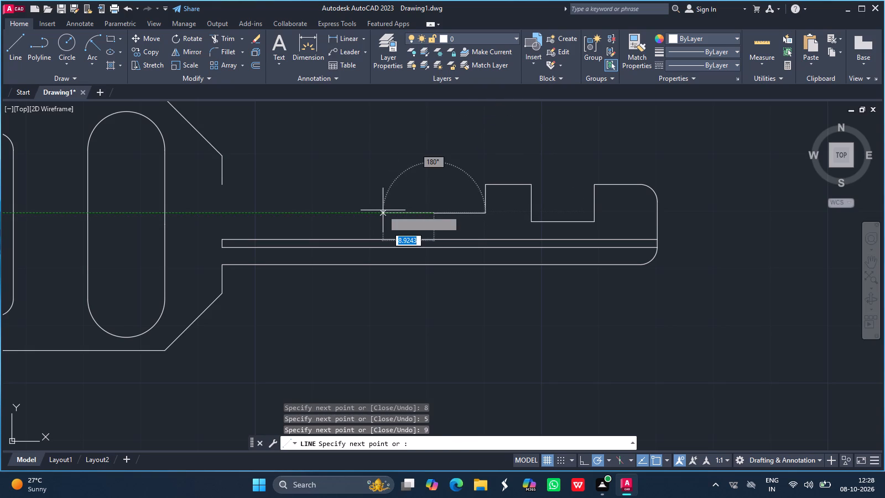
key("5")
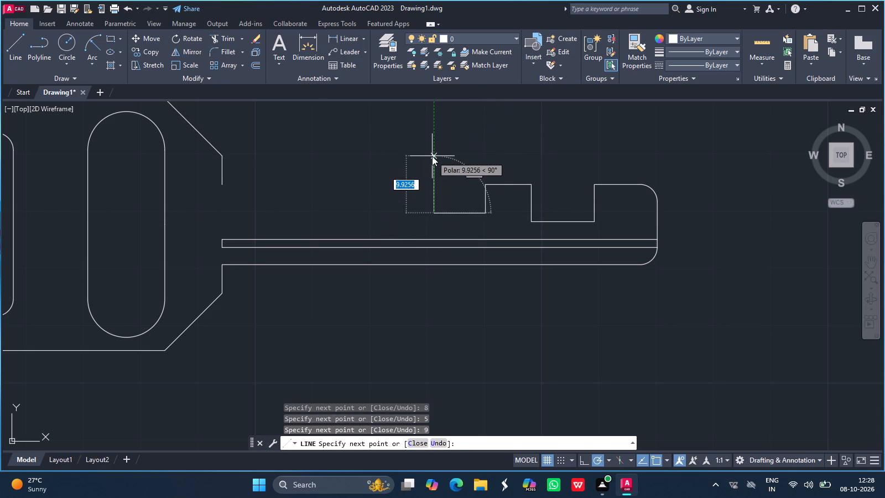
key("Return")
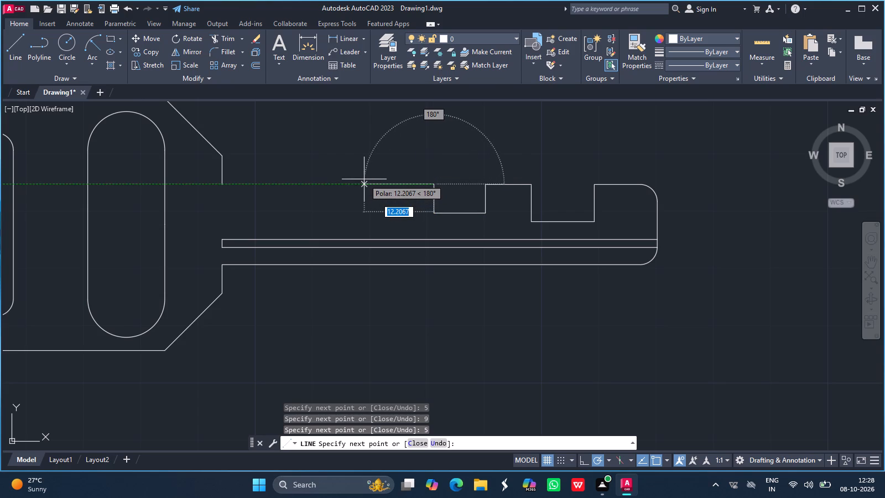
Continue the upper edge with a 6-unit tooth top and a head-side notch 6.5 units deep and 9 units wide.
key("6")
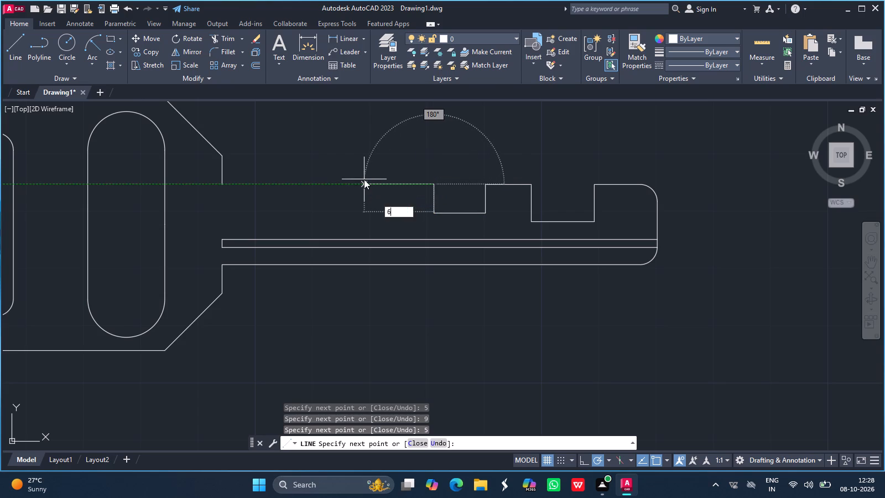
key("Return")
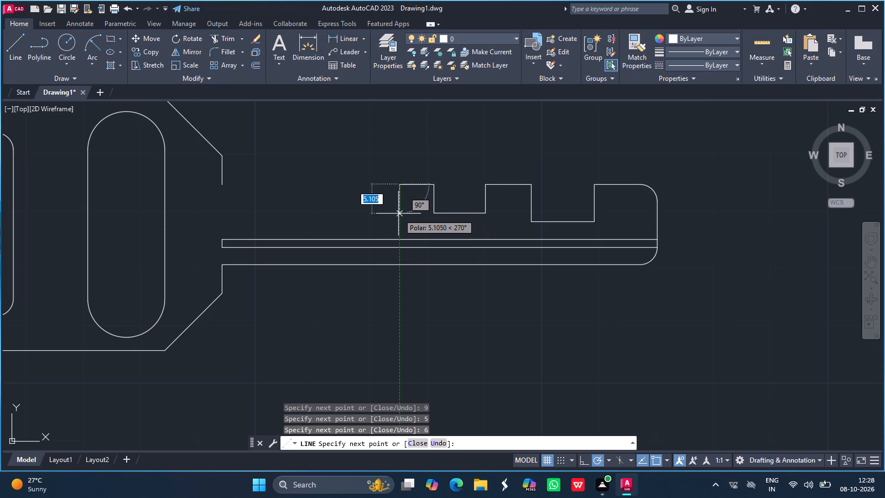
type("6.5")
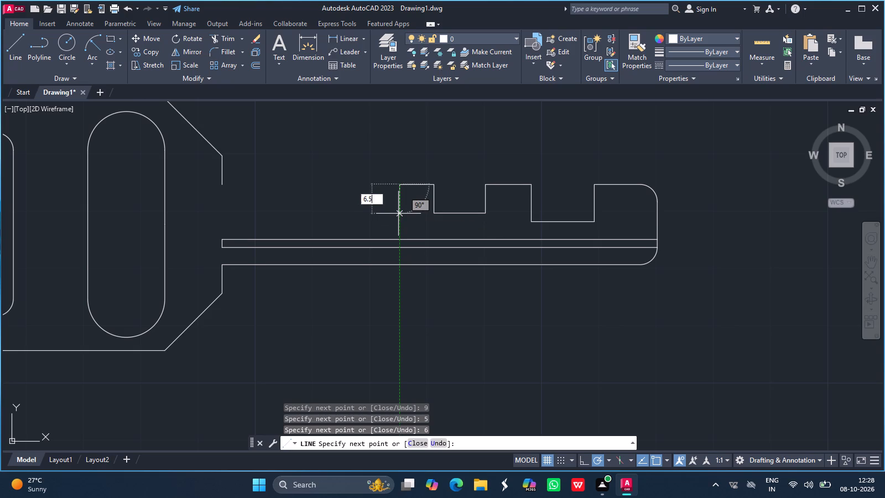
key("Return")
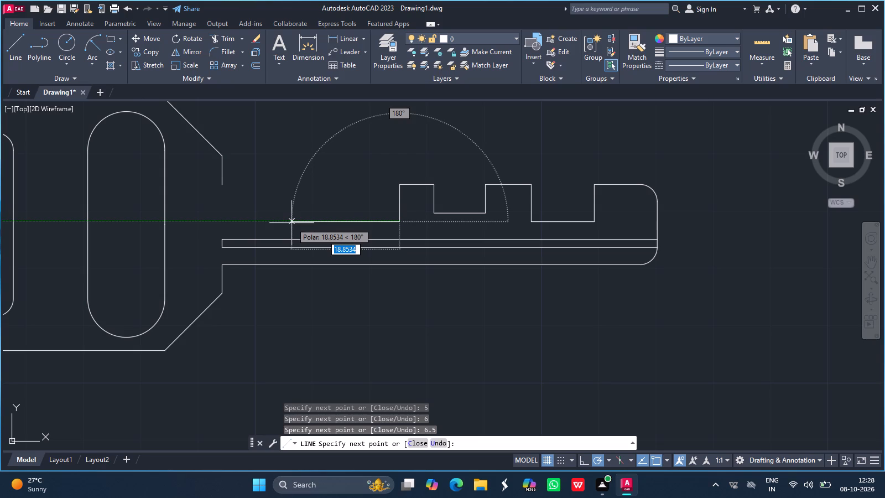
key("9")
key("Return")
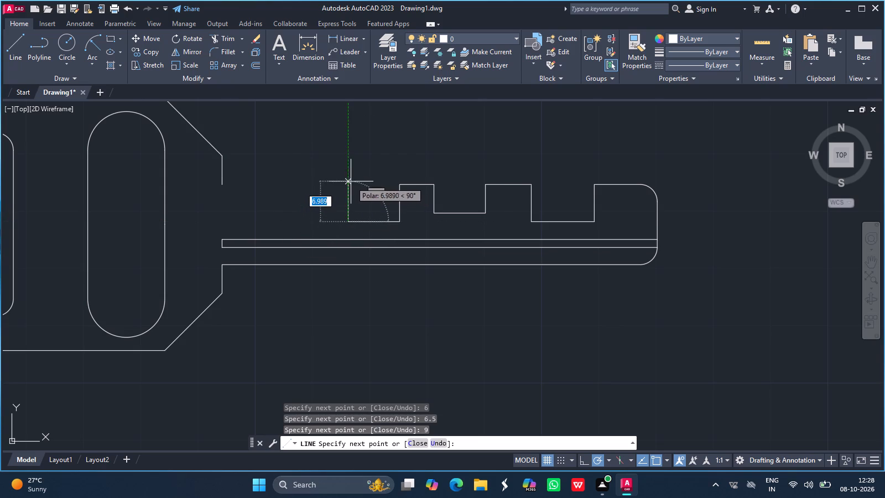
type("6.5")
key("Return")
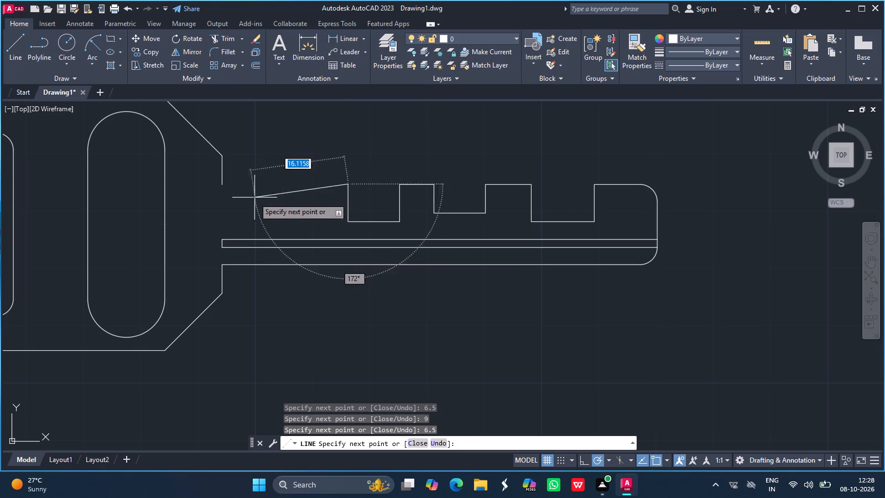
Complete the shank's upper edge with a horizontal line to the lower end of the head's short upper vertical line.
left_click(218, 183)
key("Return")
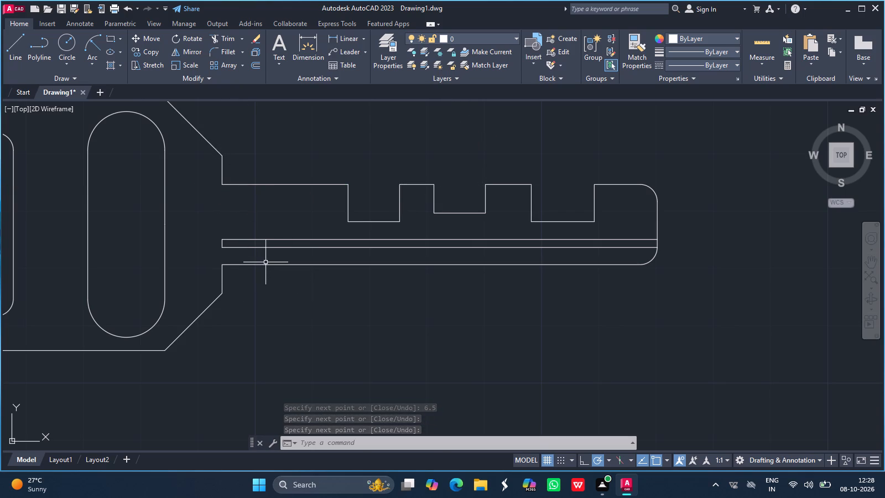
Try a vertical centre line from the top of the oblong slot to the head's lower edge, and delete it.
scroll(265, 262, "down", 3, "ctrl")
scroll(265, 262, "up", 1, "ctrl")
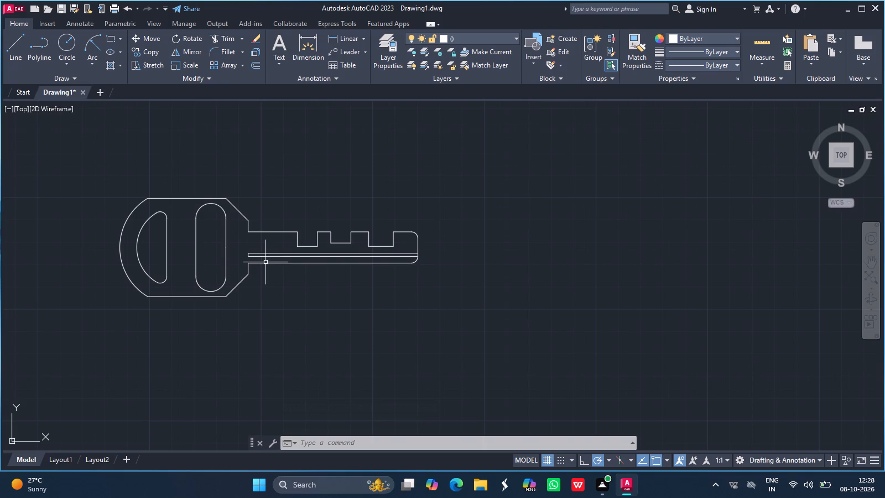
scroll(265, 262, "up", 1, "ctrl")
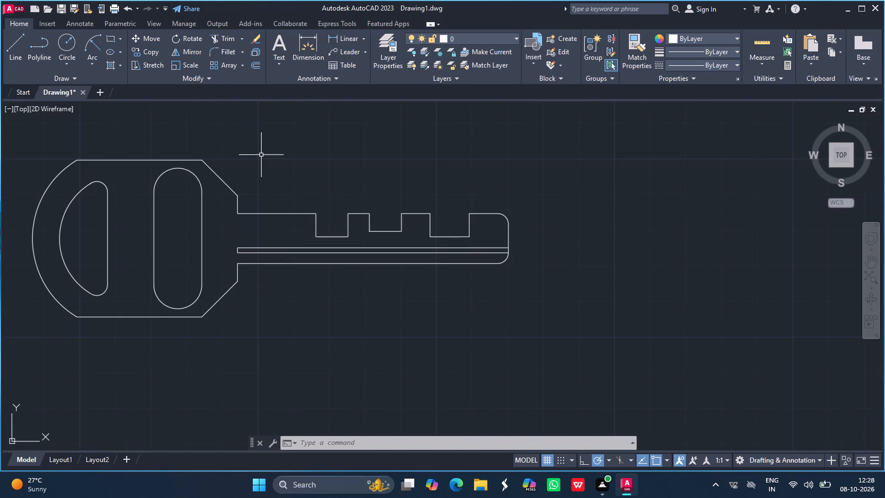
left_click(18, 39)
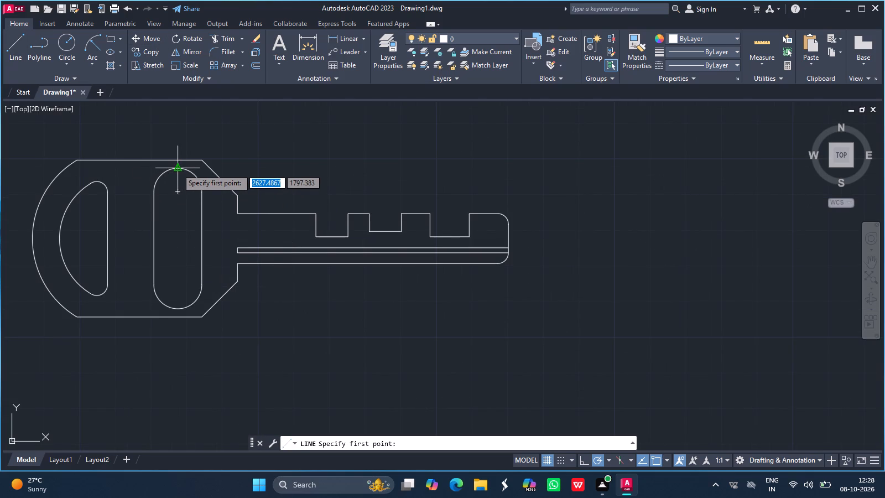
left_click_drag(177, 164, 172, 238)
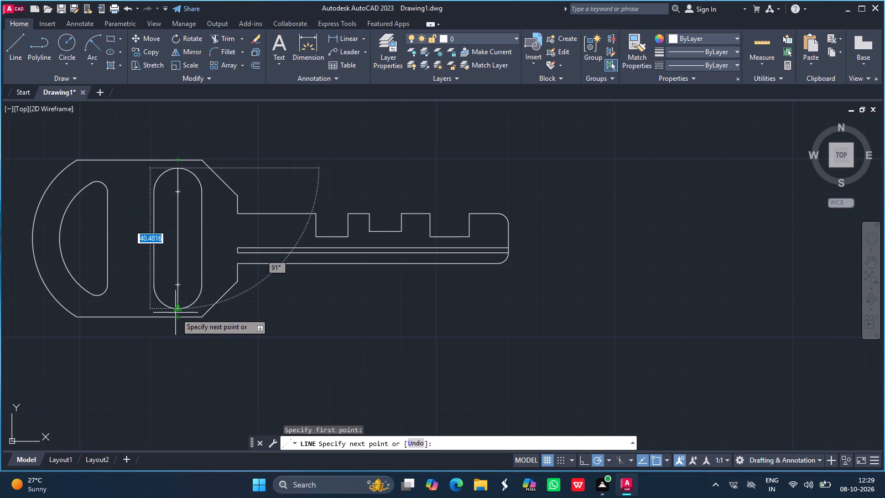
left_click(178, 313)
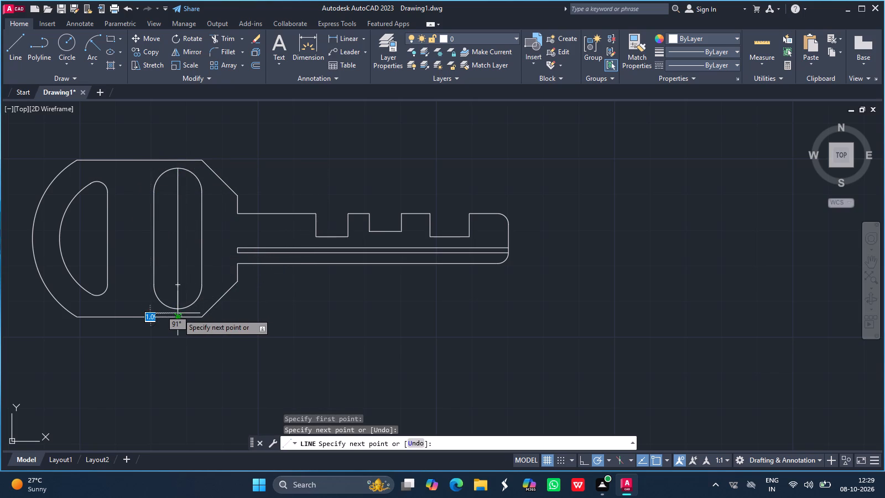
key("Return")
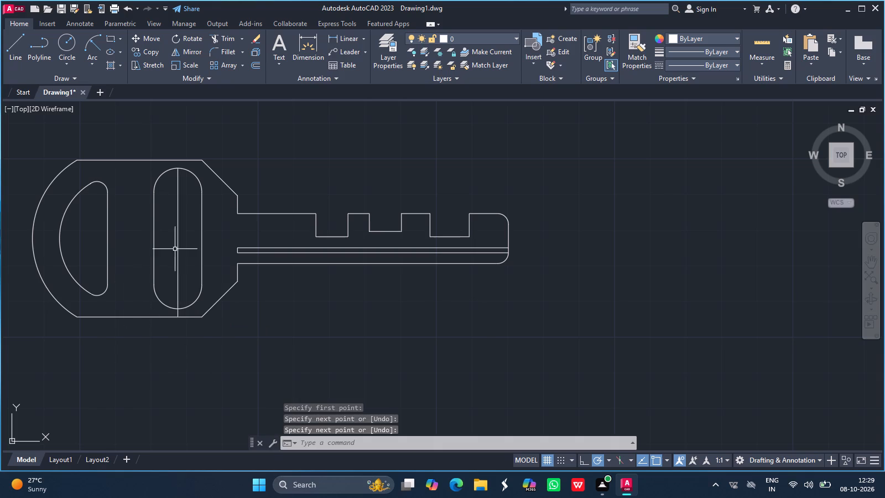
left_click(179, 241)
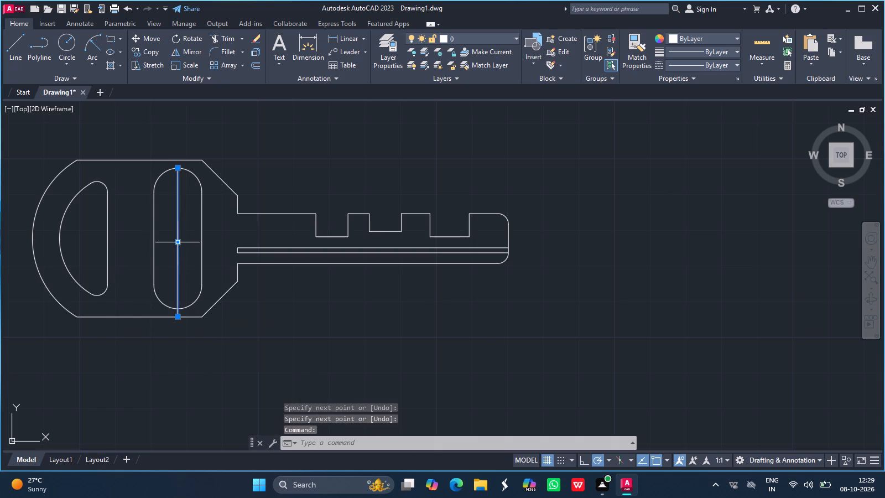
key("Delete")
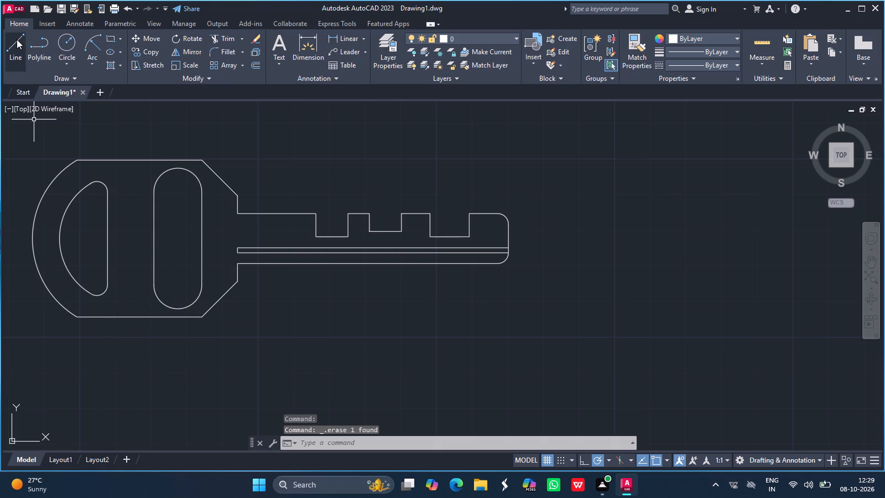
Draw a vertical centre line in the oblong slot from its bottom arc quadrant to its top arc quadrant.
left_click(17, 39)
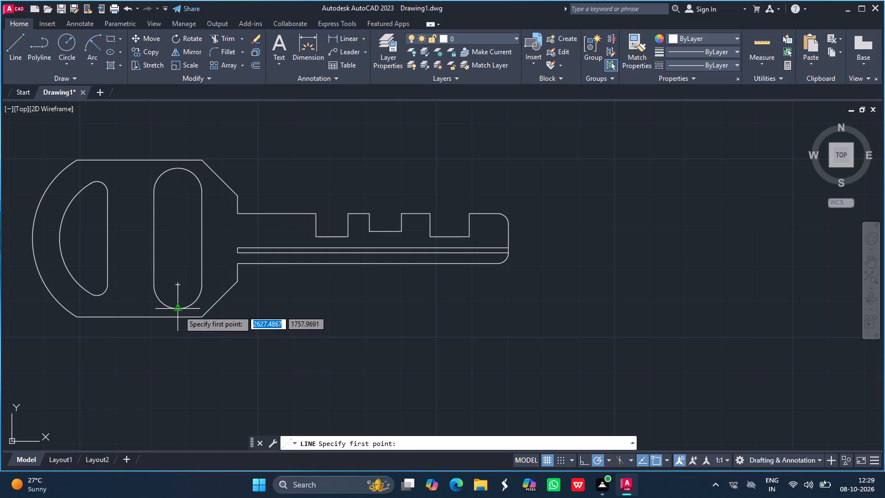
left_click(178, 310)
left_click(179, 168)
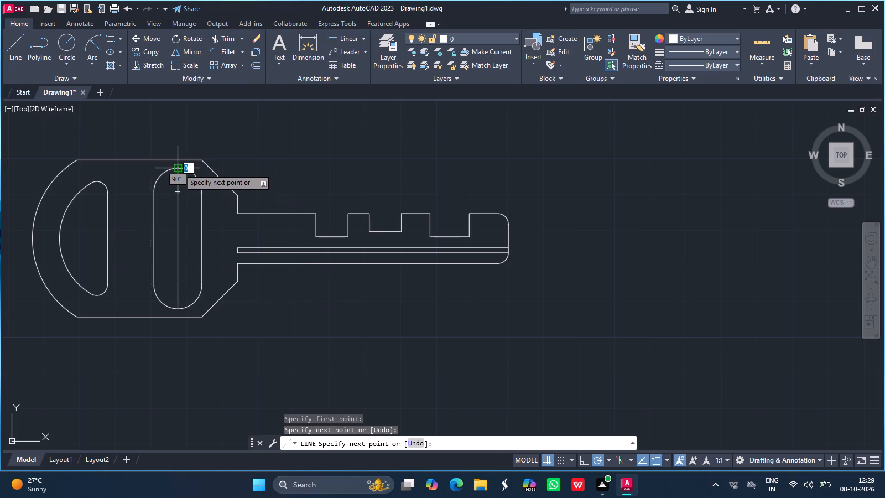
key("Return")
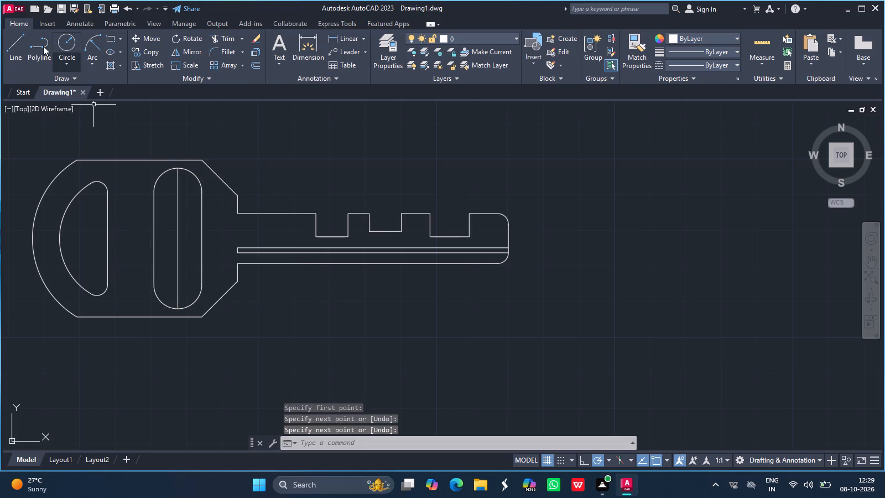
Draw two horizontal lines across the oblong slot, joining the ends of its upper arc and the ends of its lower arc.
left_click(13, 41)
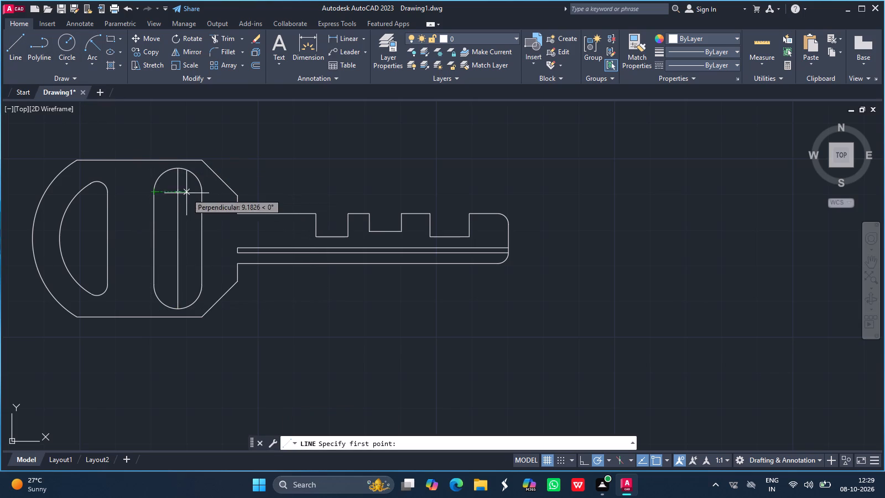
left_click_drag(155, 190, 185, 196)
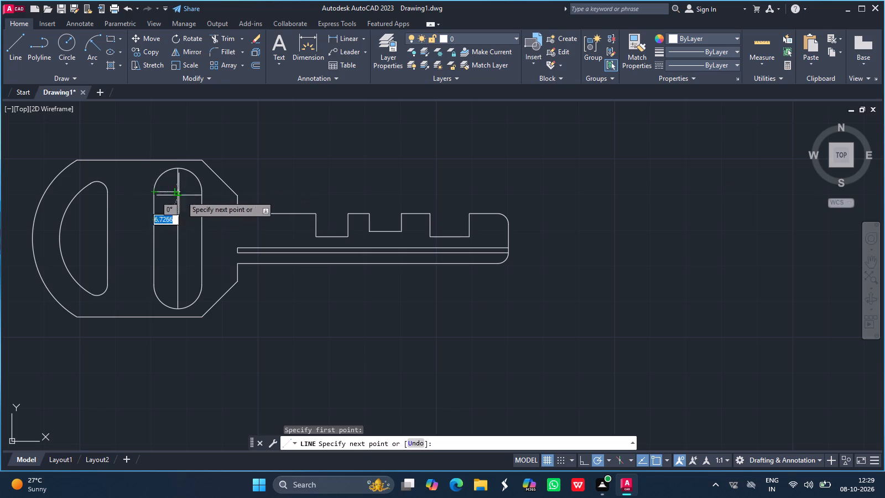
left_click_drag(185, 196, 222, 196)
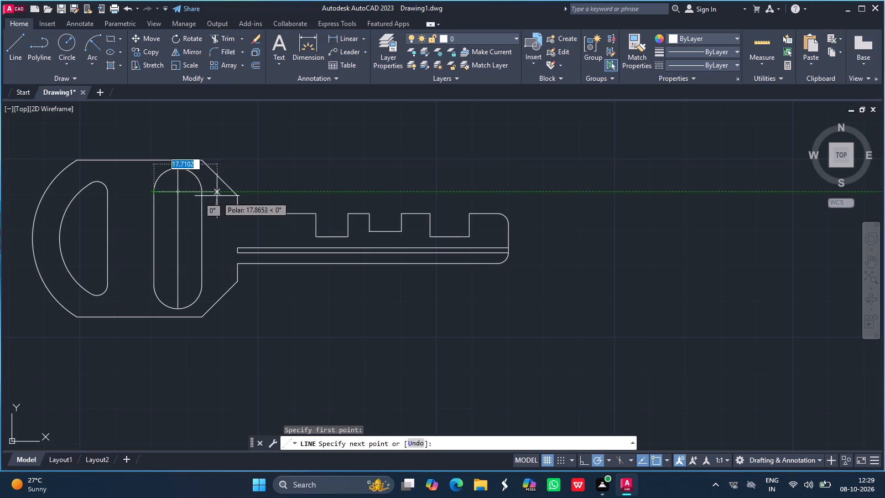
left_click(200, 194)
key("Return")
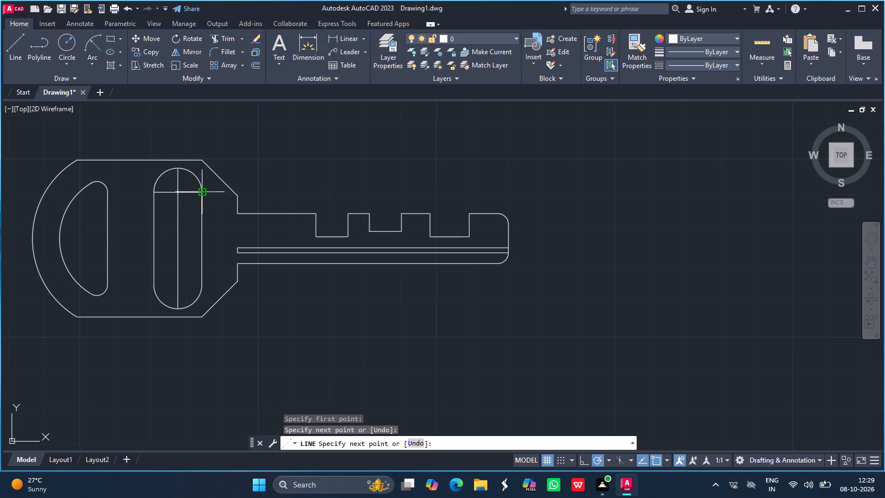
left_click(12, 43)
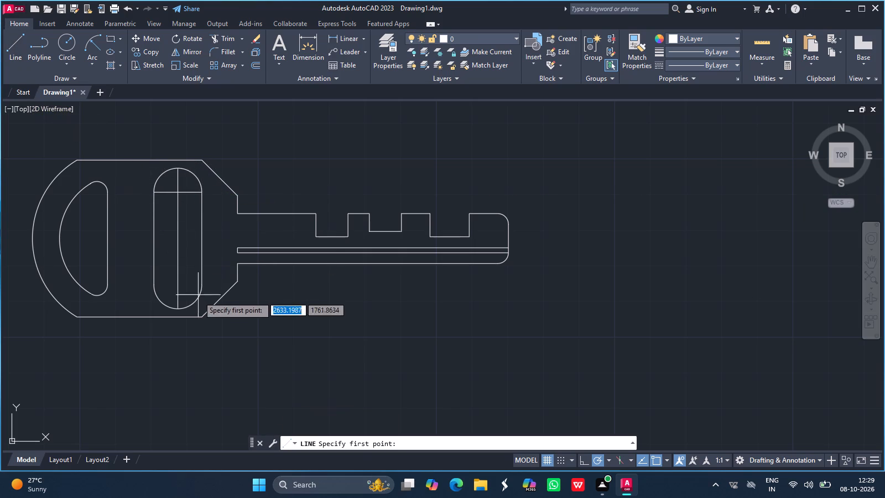
left_click_drag(152, 285, 200, 287)
left_click(200, 287)
key("Return")
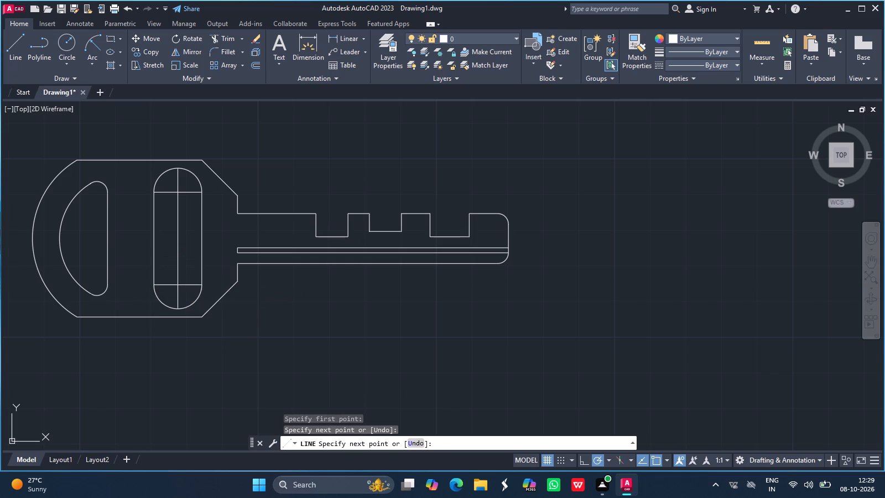
Draw a horizontal centre line about 50 mm long from just outside the head's arc to the middle of the oblong slot's shank-side edge.
left_click(11, 45)
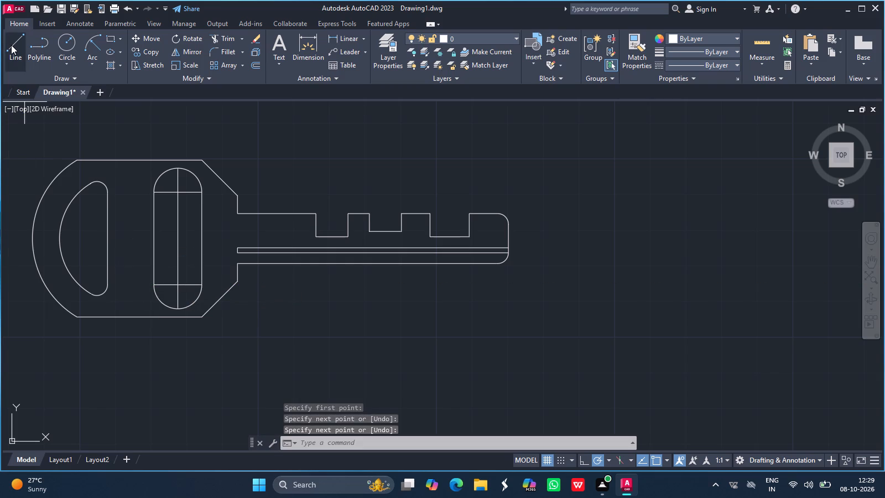
left_click(23, 238)
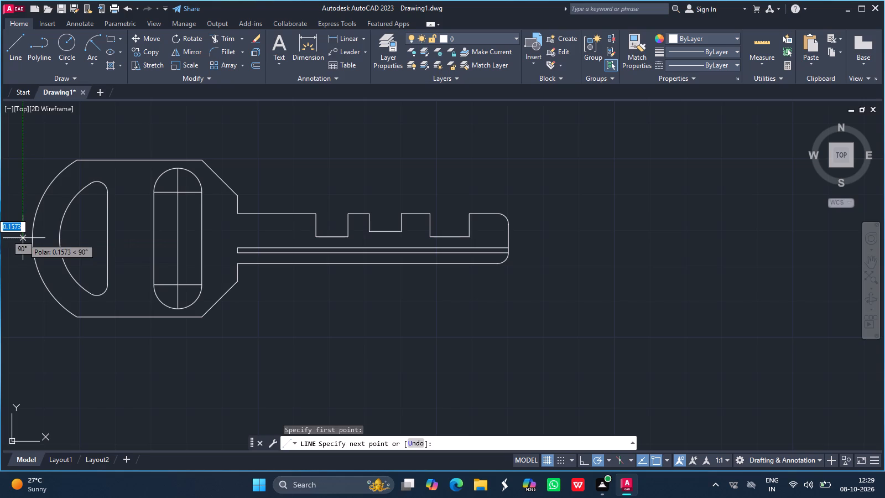
left_click(199, 236)
key("Return")
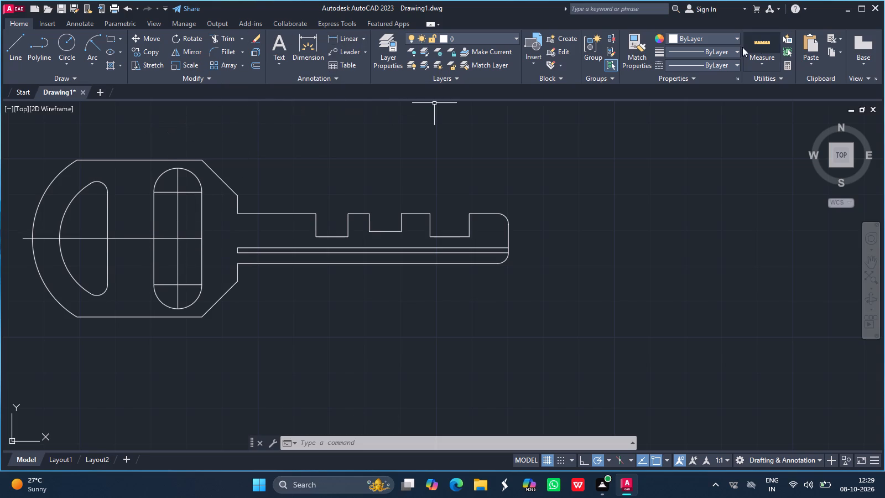
Load the CENTER linetype from acadiso.lin into the drawing.
left_click(728, 62)
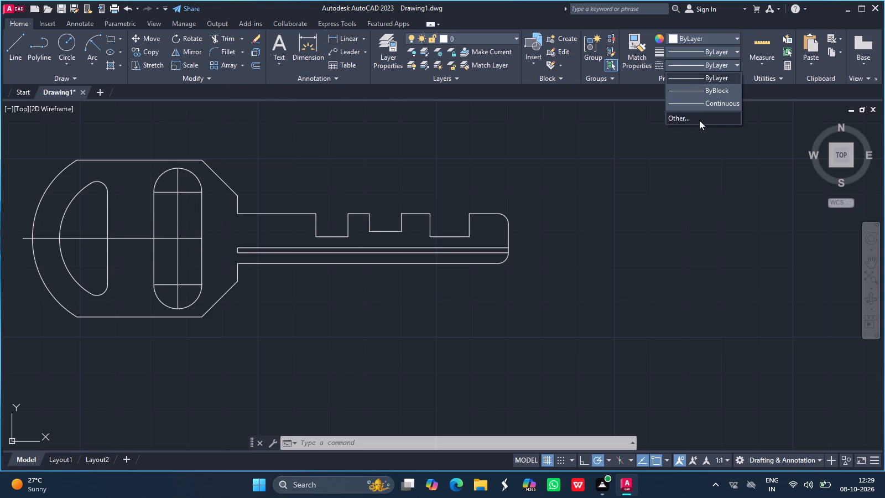
left_click(699, 120)
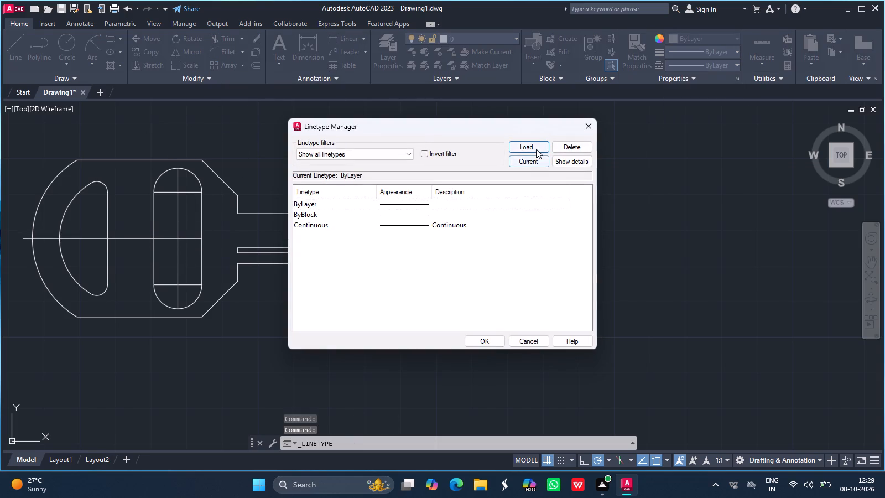
left_click(536, 149)
scroll(397, 247, "down", 4)
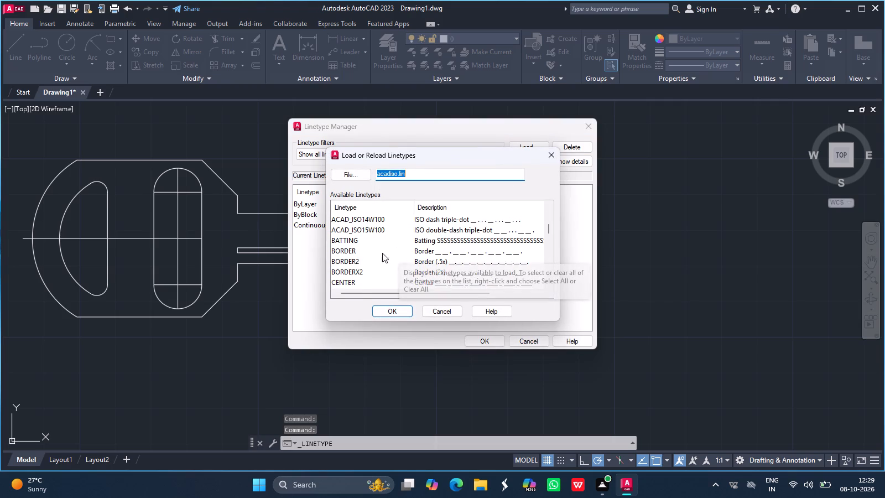
left_click(357, 282)
left_click(393, 309)
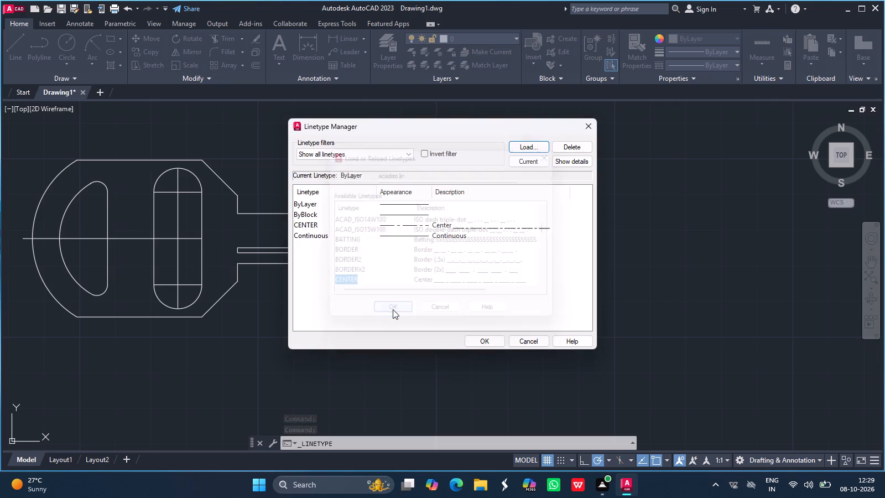
left_click(488, 341)
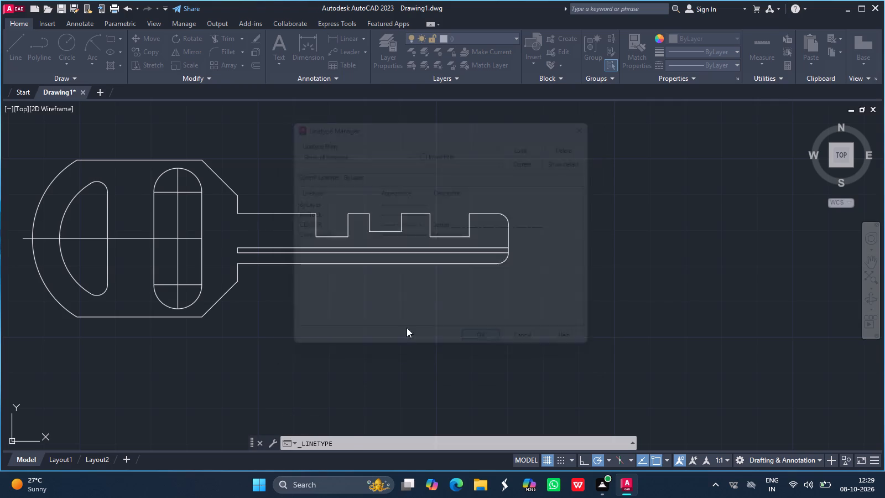
Apply the CENTER linetype to the head's horizontal centre line and the one vertical and two horizontal lines in the oblong slot.
left_click(168, 239)
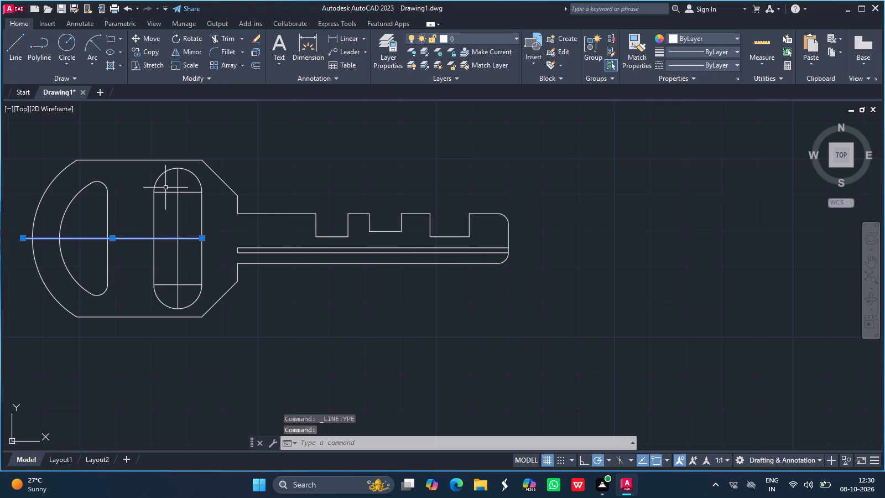
left_click(168, 191)
left_click(179, 208)
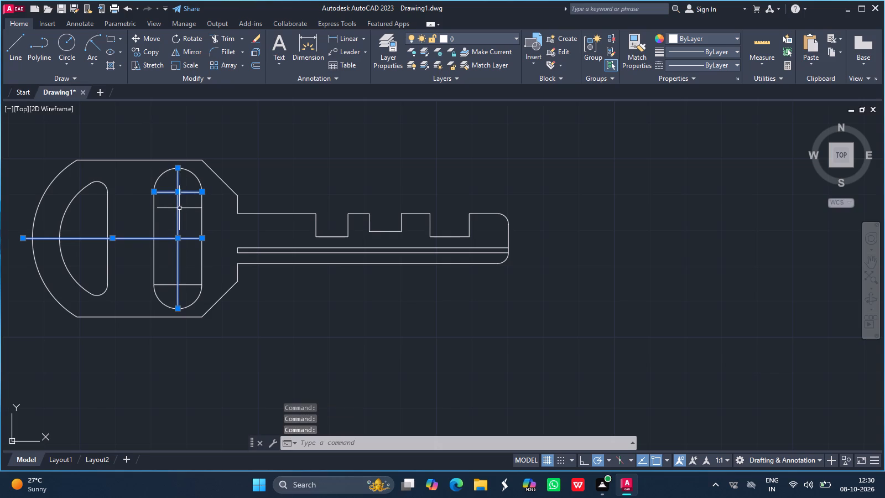
left_click(169, 284)
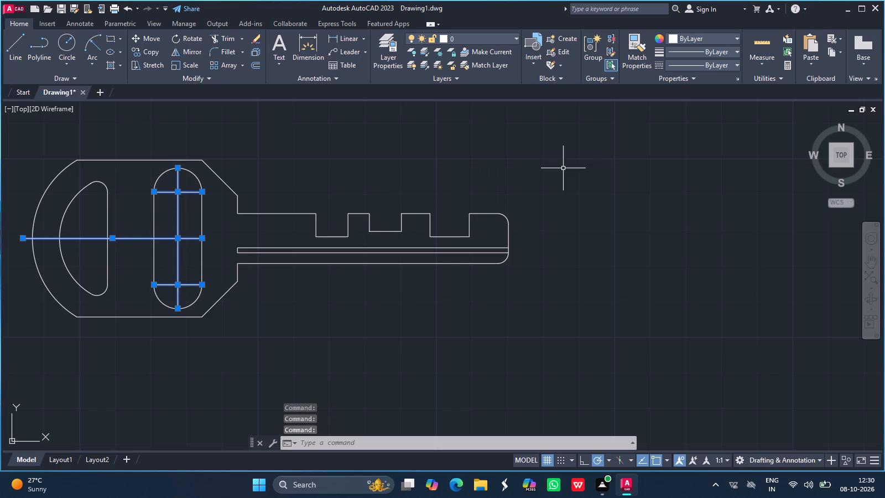
left_click(715, 68)
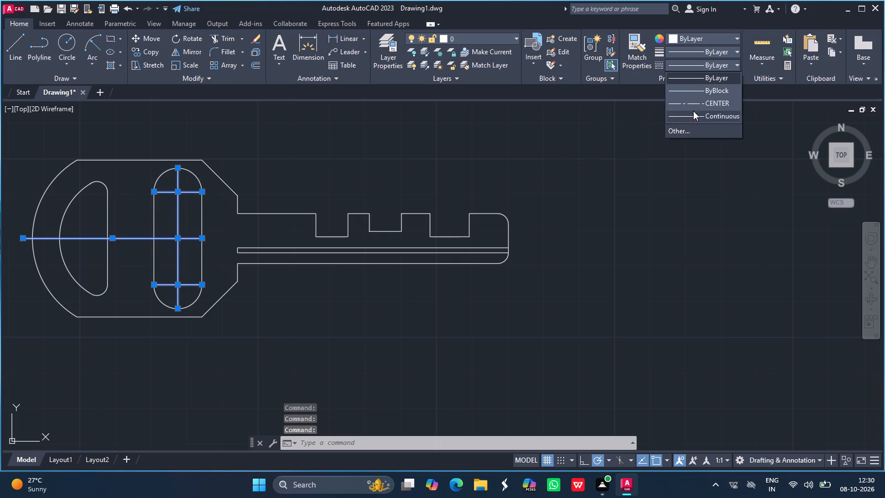
left_click(705, 105)
Set the linetype scale of the four centre lines to 0.25.
right_click(393, 206)
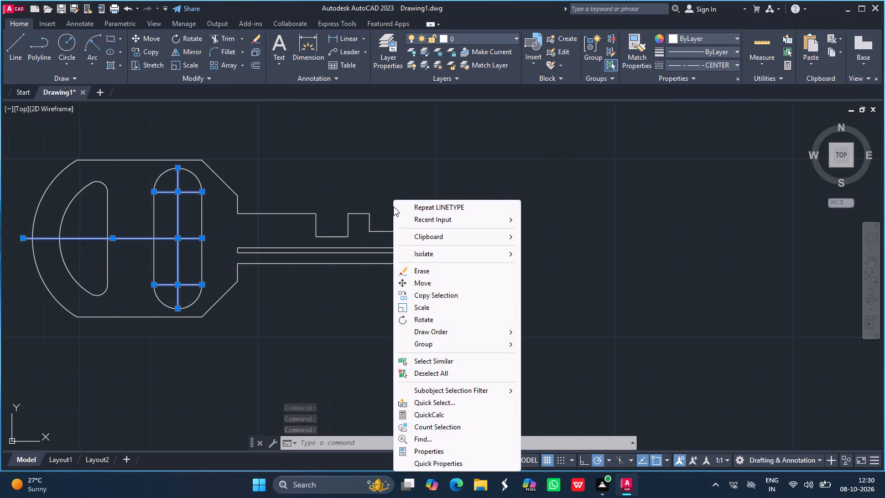
left_click(447, 453)
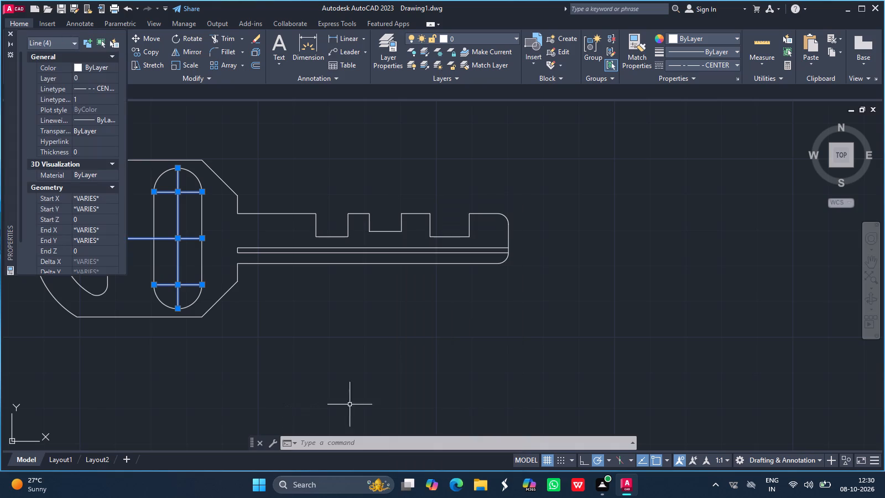
left_click(85, 101)
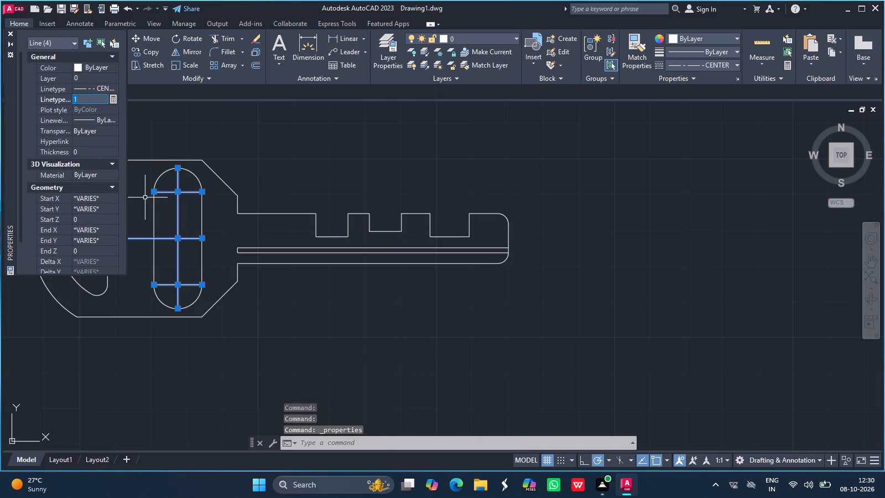
key("BackSpace")
type("0.25")
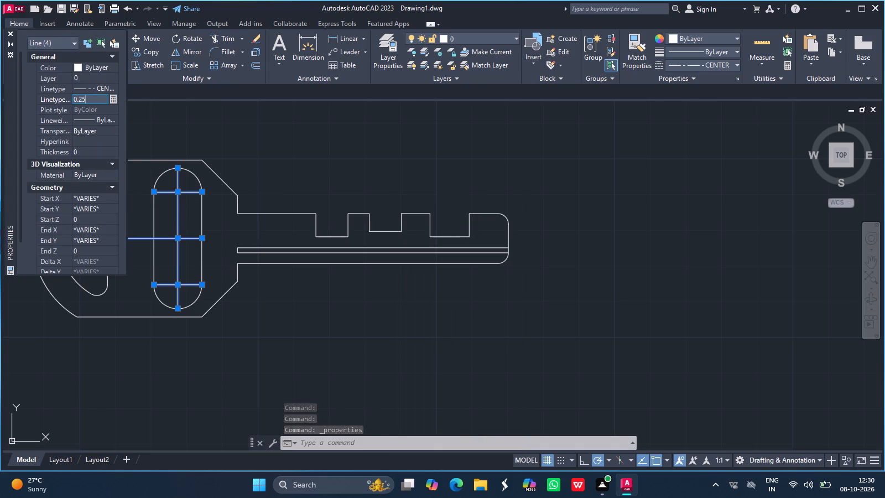
key("Return")
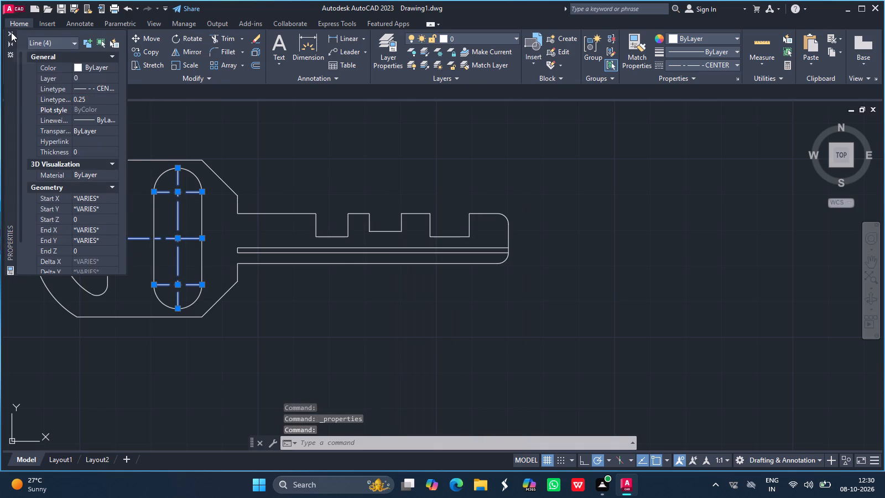
left_click(11, 32)
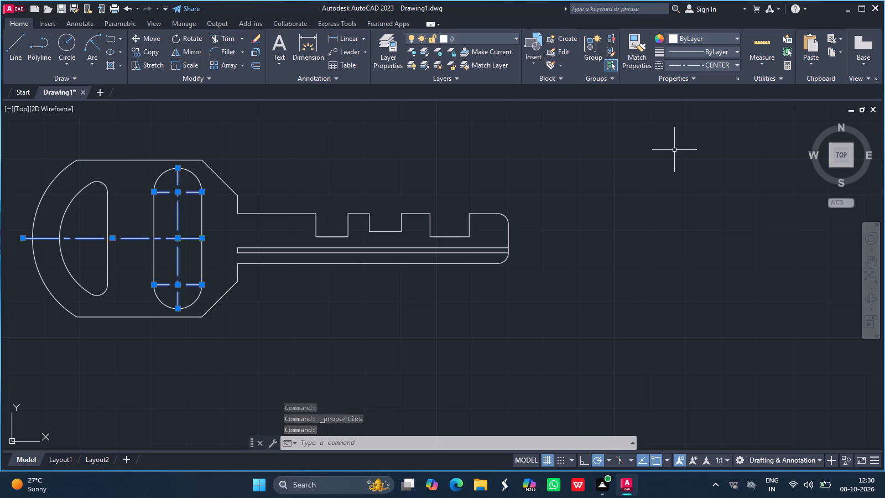
Set the transparency of the four centre lines to 60 and clear the selection.
left_click(686, 75)
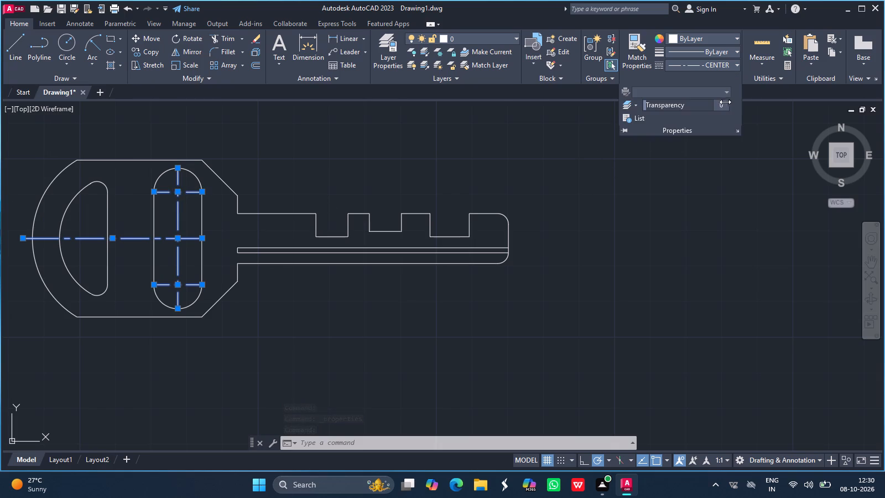
left_click(721, 106)
key("BackSpace")
type("60")
key("Return")
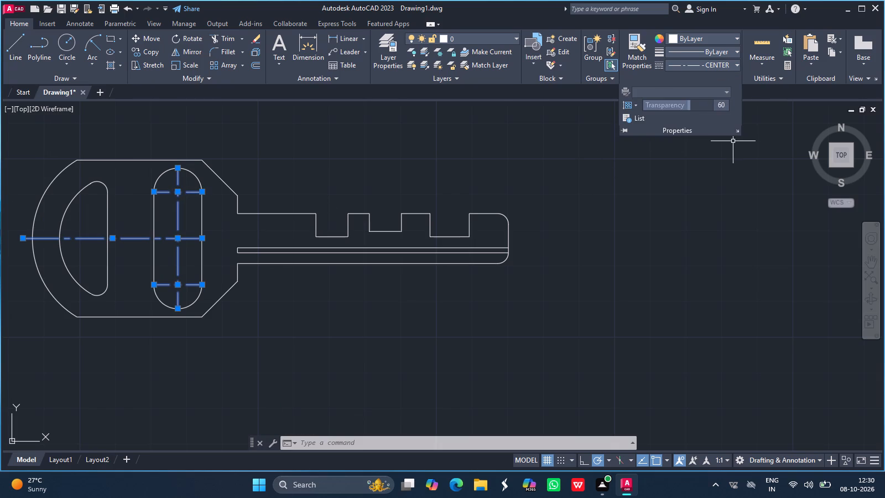
left_click(692, 185)
key("Escape")
key("Escape")
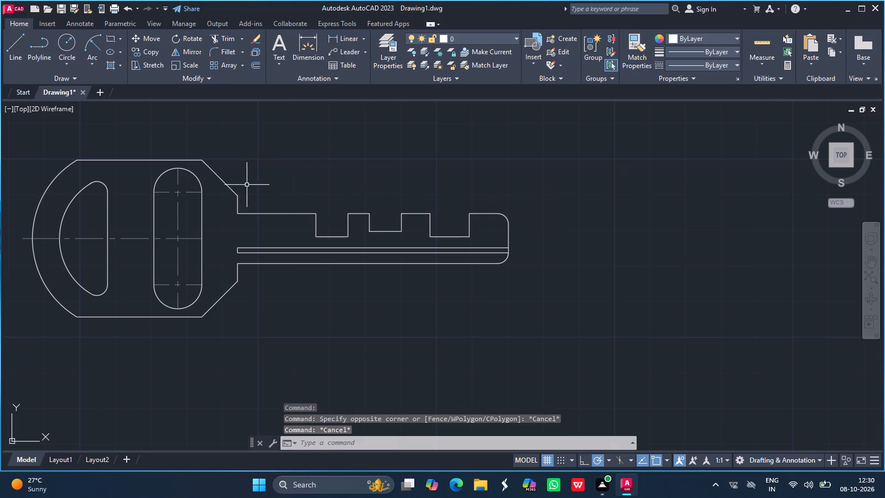
Add a vertical linear dimension for the head's height between the arc's two ends, placed outside the arc.
left_click(338, 35)
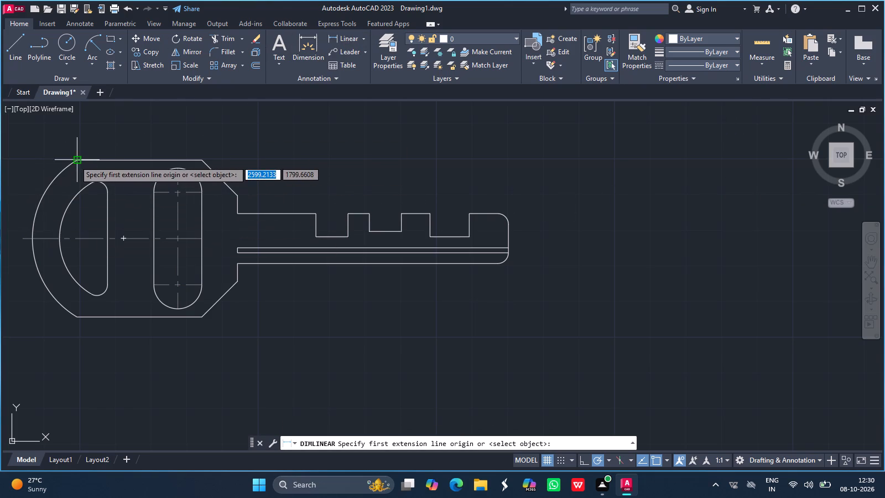
left_click_drag(75, 160, 77, 316)
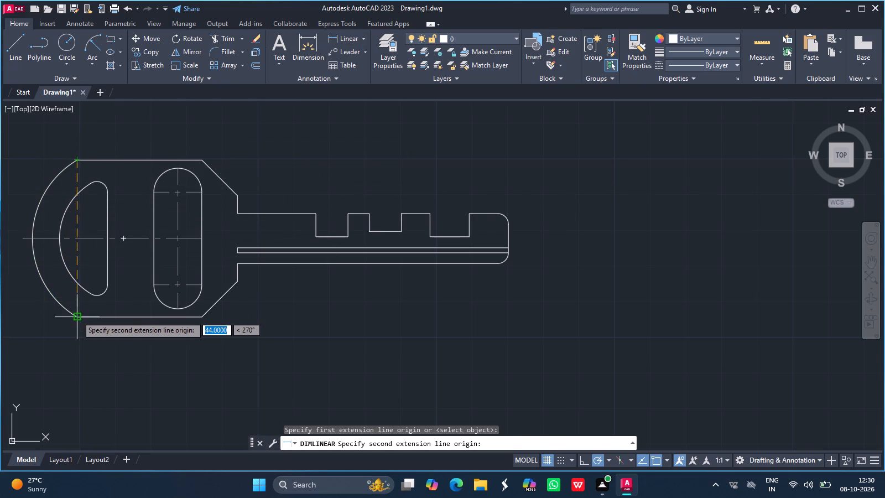
left_click_drag(77, 316, 23, 302)
left_click(23, 302)
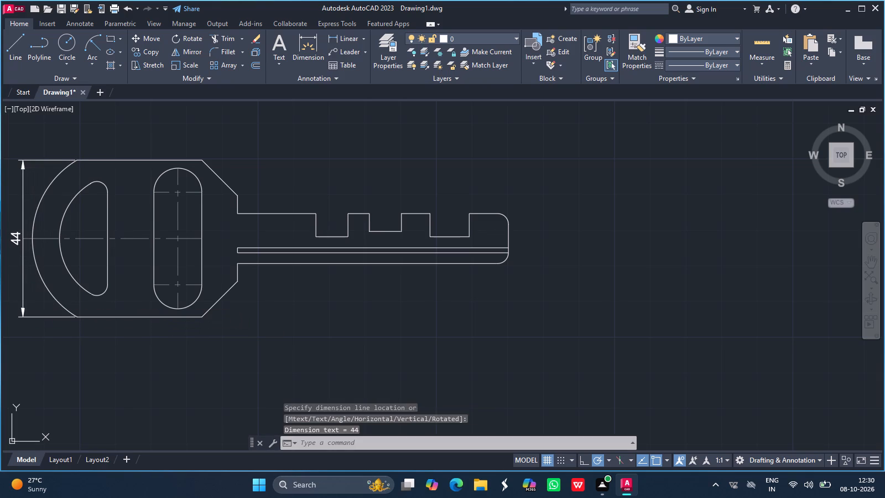
Add a horizontal linear dimension for the gap between the D-shaped slot and the oblong slot, placed above the head.
left_click(339, 37)
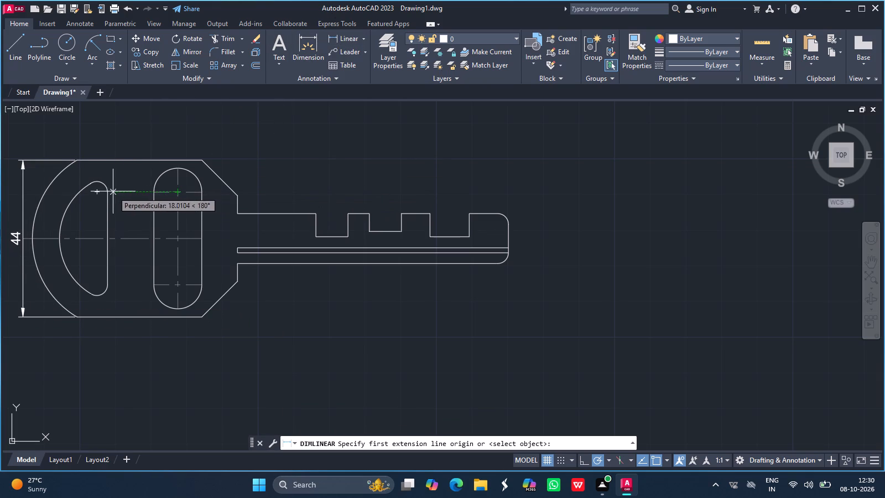
left_click_drag(106, 193, 158, 193)
left_click_drag(158, 193, 159, 140)
left_click(159, 140)
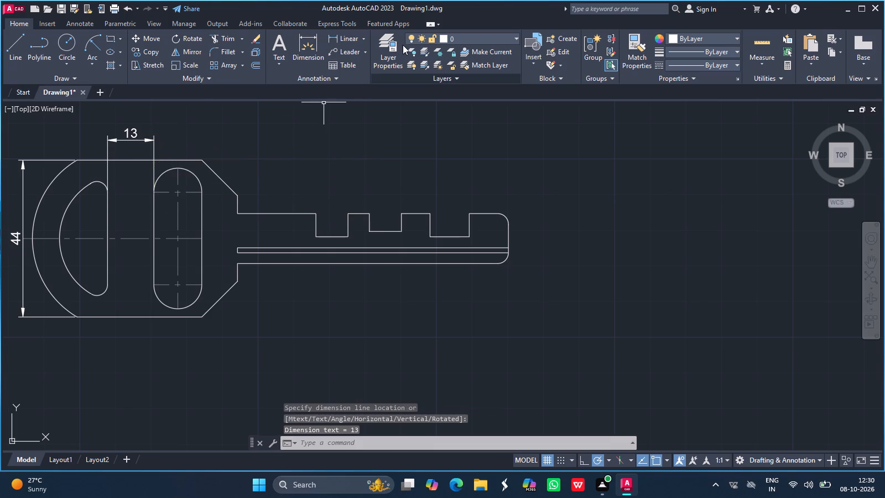
Dimension the head's lower straight edge and the horizontal width of its lower sloped corner, placing both dimensions in line below the head.
left_click(349, 35)
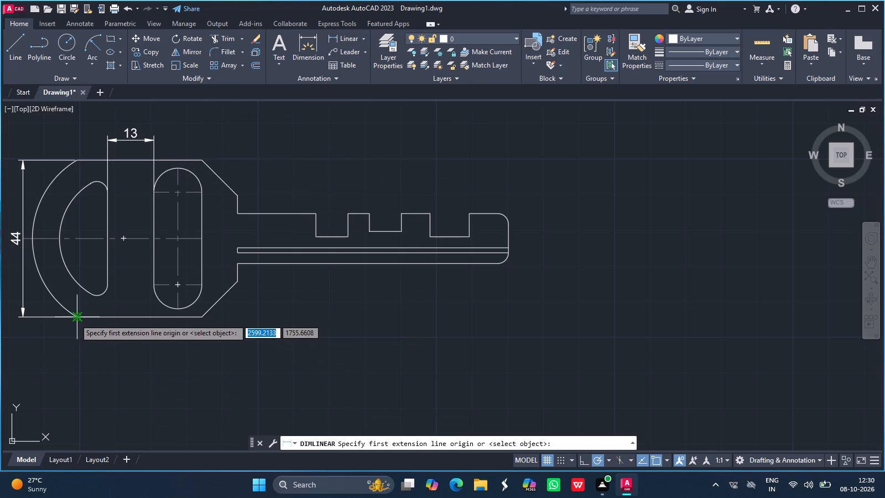
left_click_drag(75, 319, 202, 317)
left_click_drag(202, 317, 202, 355)
left_click(202, 355)
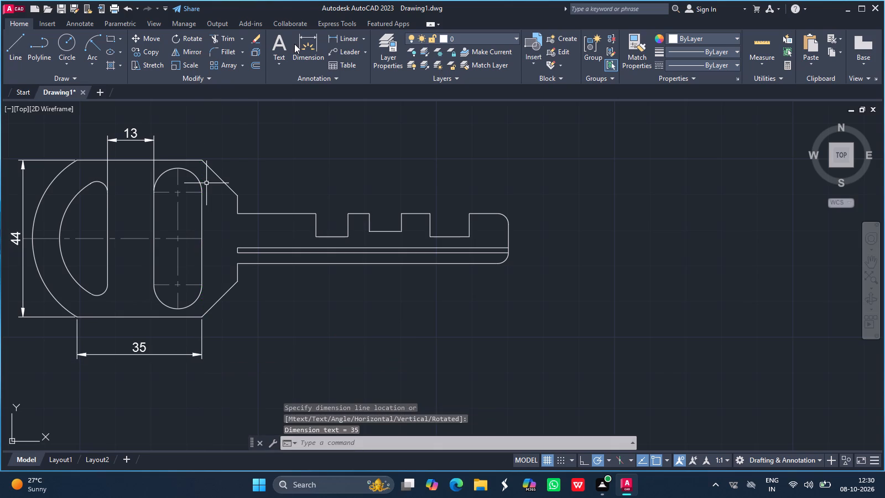
left_click(341, 37)
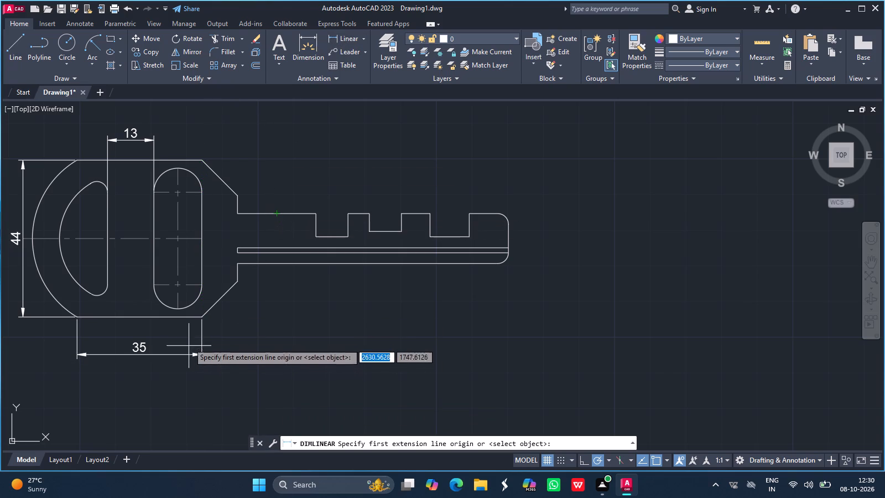
left_click_drag(204, 315, 236, 286)
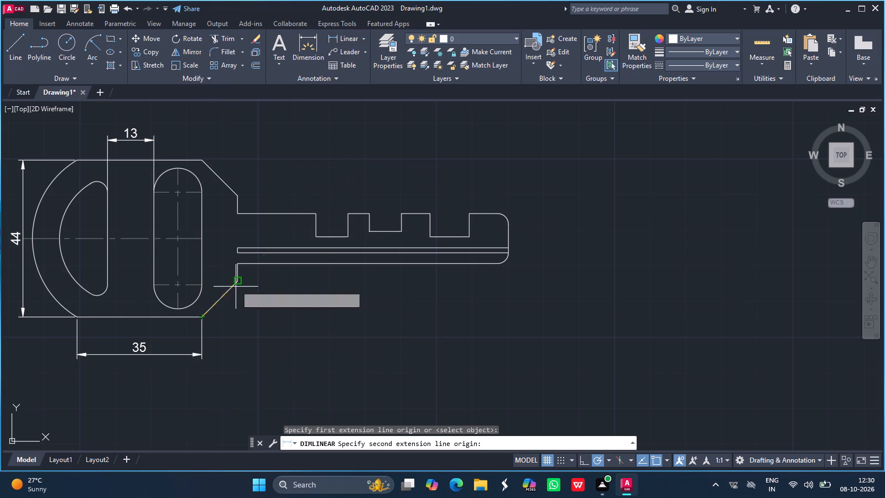
left_click_drag(236, 286, 237, 281)
left_click_drag(237, 281, 227, 355)
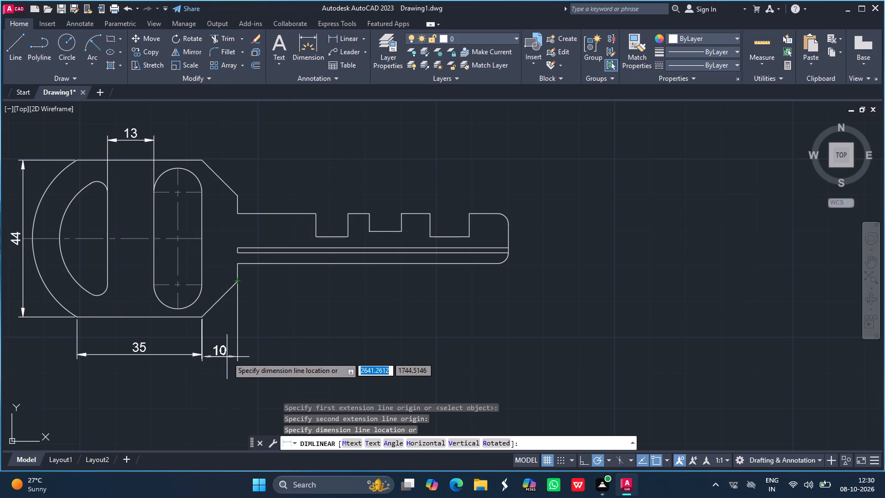
left_click_drag(227, 355, 228, 352)
left_click(228, 352)
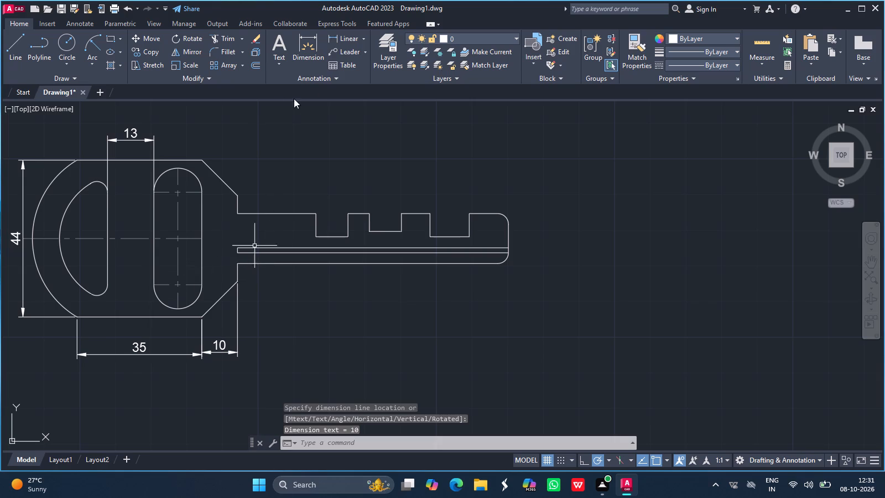
Add a vertical linear dimension for the depth of the shank's first notch, placed beside the notch towards the head.
left_click(343, 39)
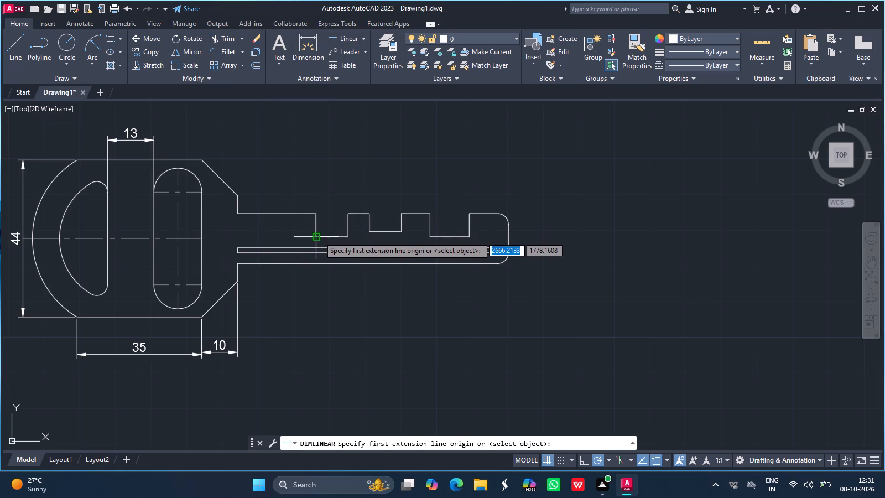
left_click_drag(319, 236, 316, 213)
left_click_drag(316, 213, 303, 215)
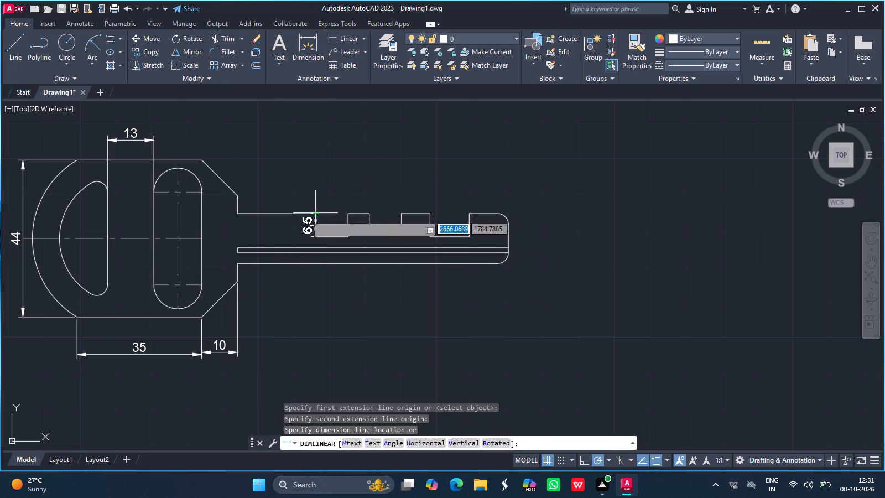
left_click_drag(303, 215, 284, 218)
left_click(284, 218)
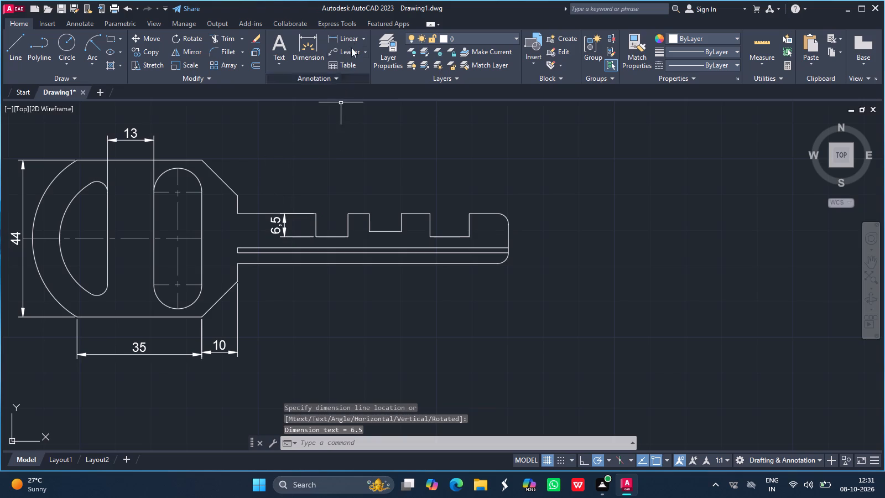
Add a vertical linear dimension for the shank's full height, placed inside the shank close to the head.
left_click(349, 38)
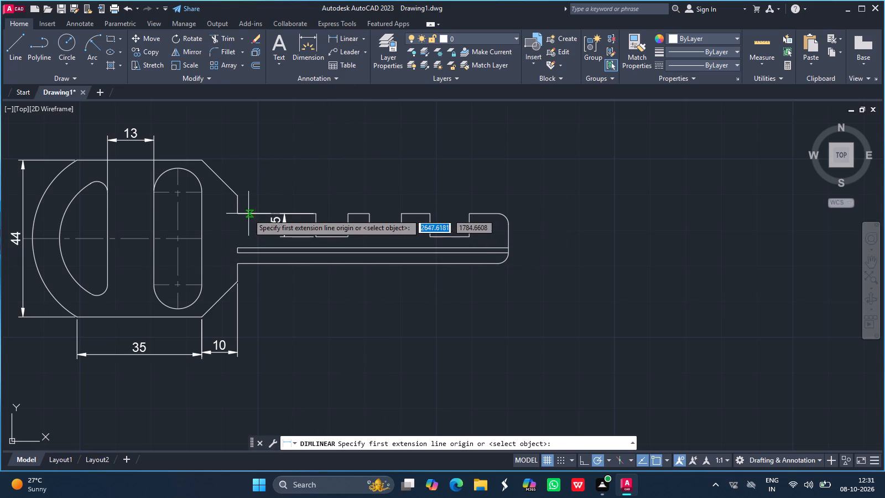
left_click_drag(237, 212, 237, 263)
left_click_drag(237, 263, 259, 269)
left_click(259, 269)
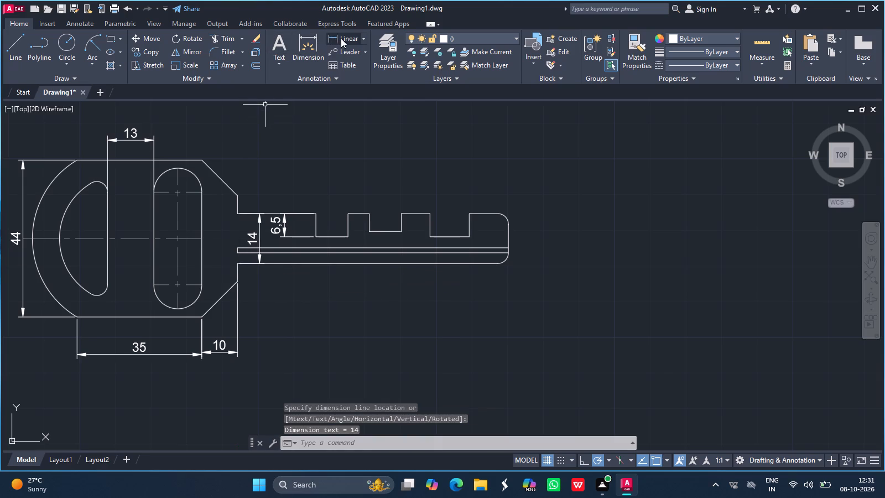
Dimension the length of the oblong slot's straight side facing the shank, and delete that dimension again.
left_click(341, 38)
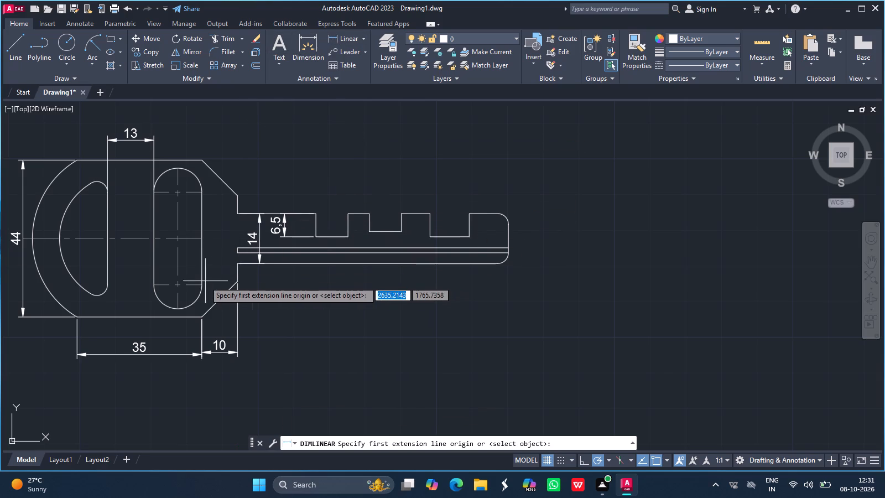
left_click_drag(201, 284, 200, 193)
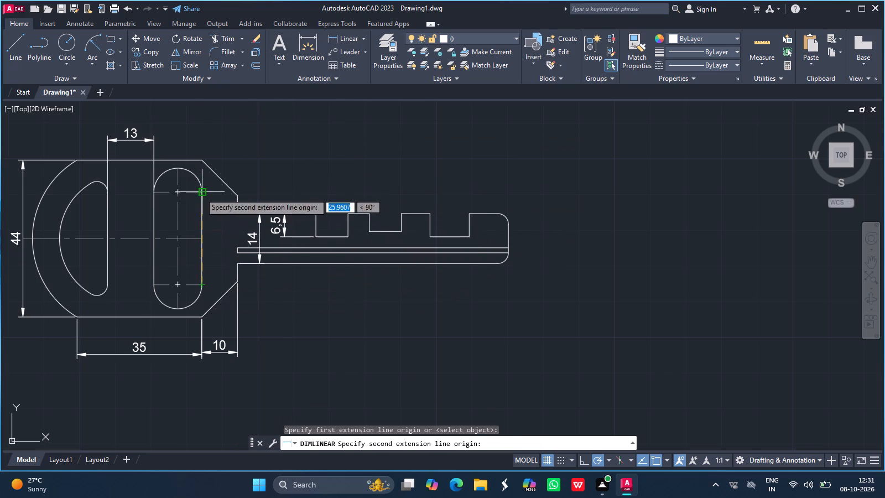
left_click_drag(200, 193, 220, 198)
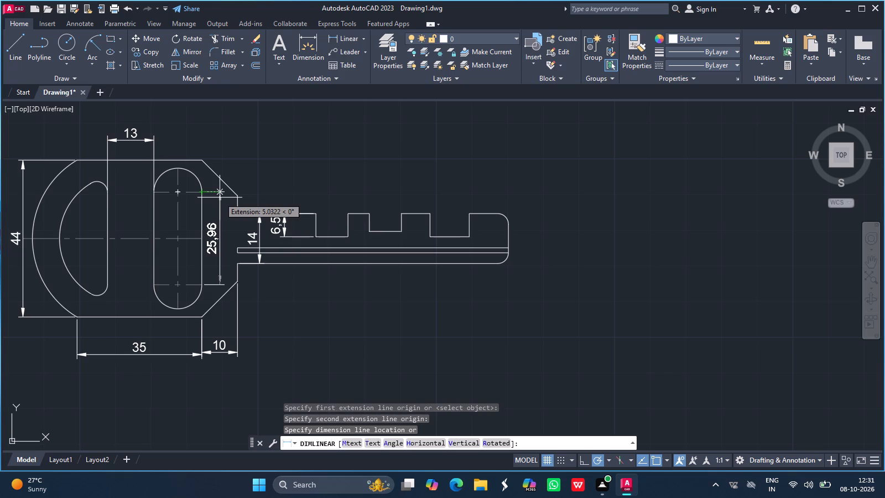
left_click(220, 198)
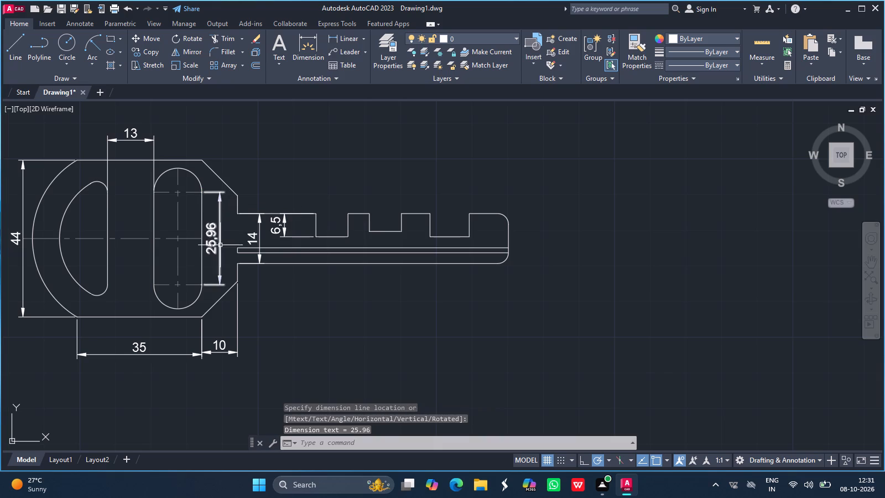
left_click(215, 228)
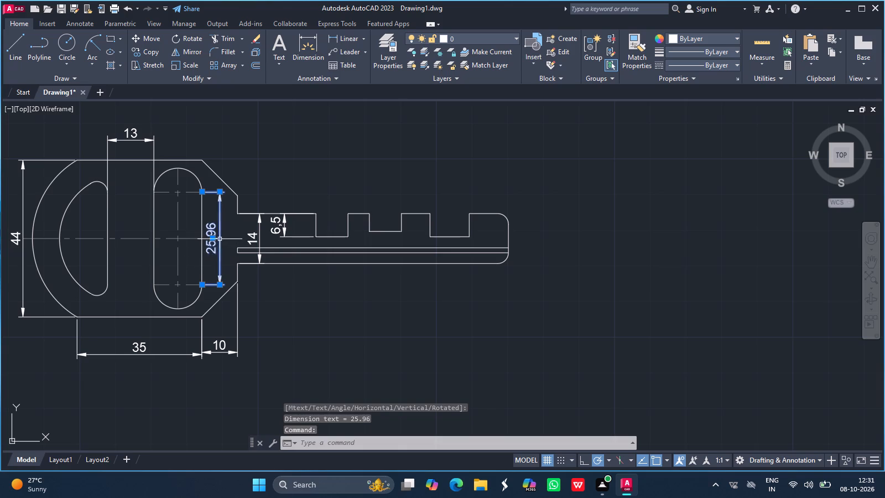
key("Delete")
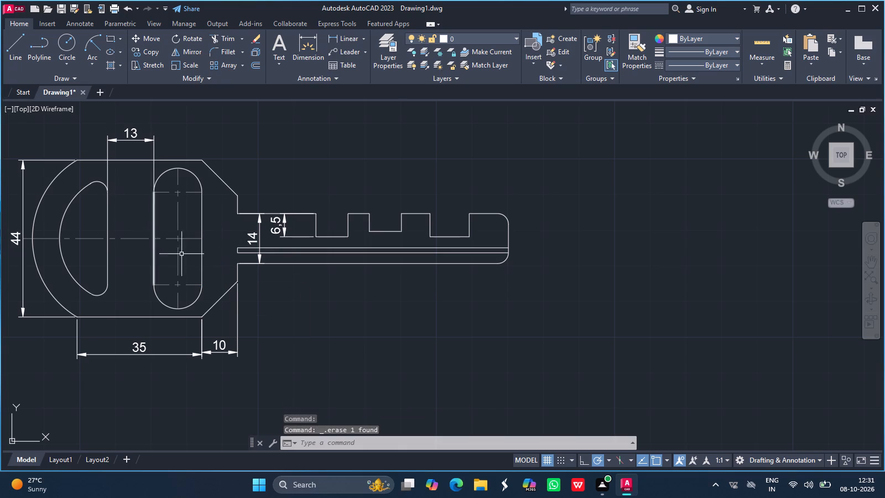
Draw two vertical lines, each 12 units long, up and down from the midpoint of the oblong slot's shank-side edge.
left_click(12, 41)
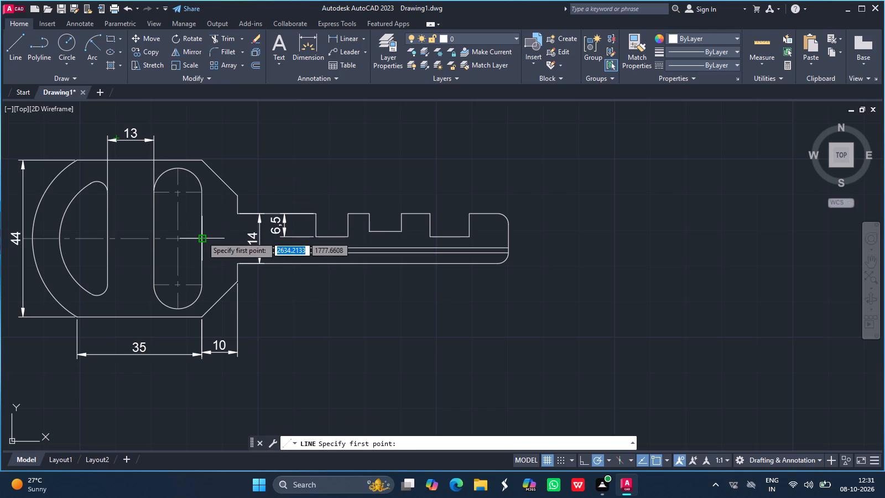
left_click_drag(202, 236, 199, 122)
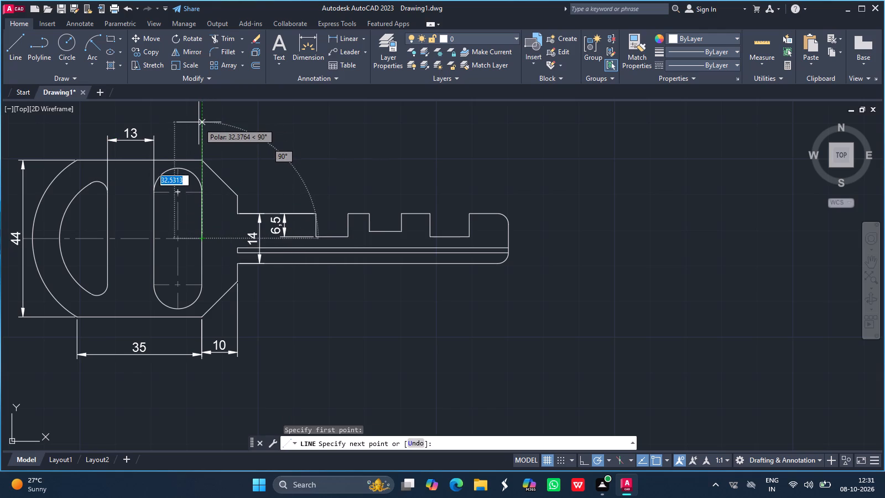
type("12")
key("Return")
key("Return")
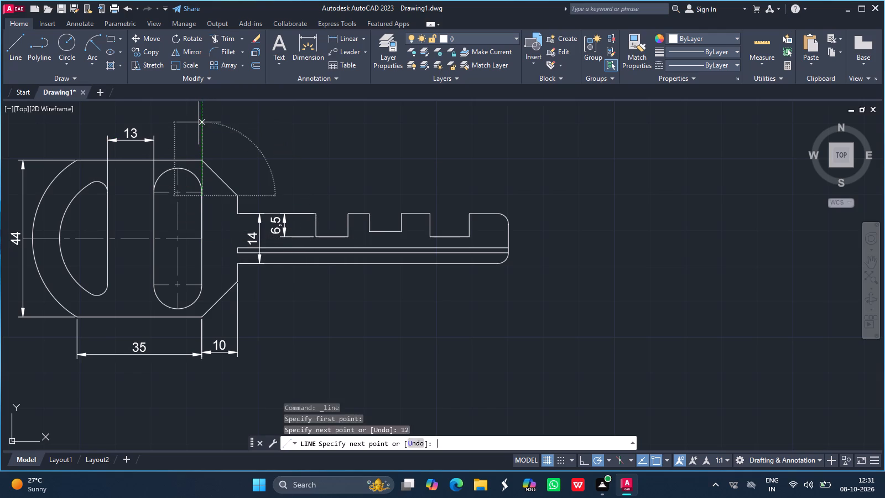
left_click(17, 49)
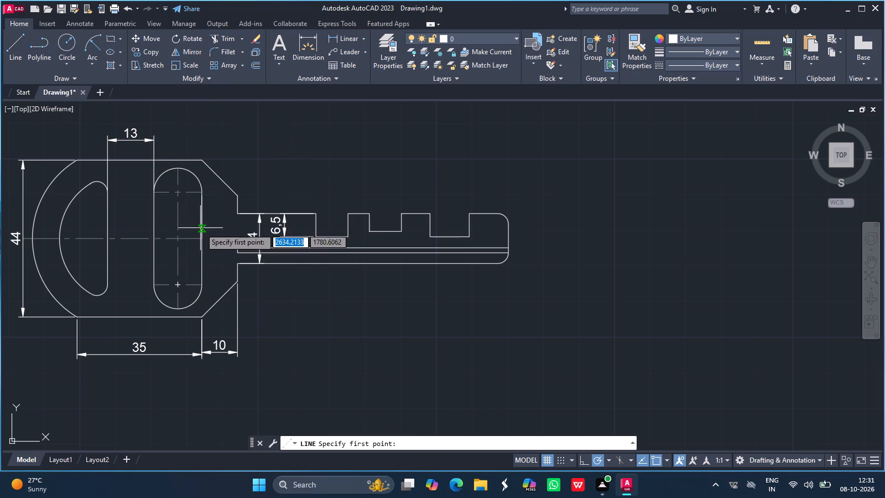
left_click_drag(200, 237, 200, 396)
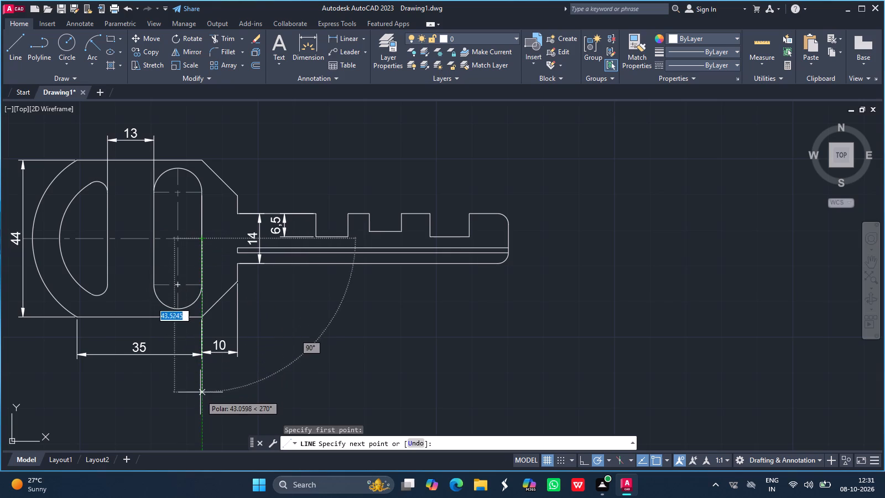
left_click_drag(200, 396, 200, 406)
type("12")
key("Return")
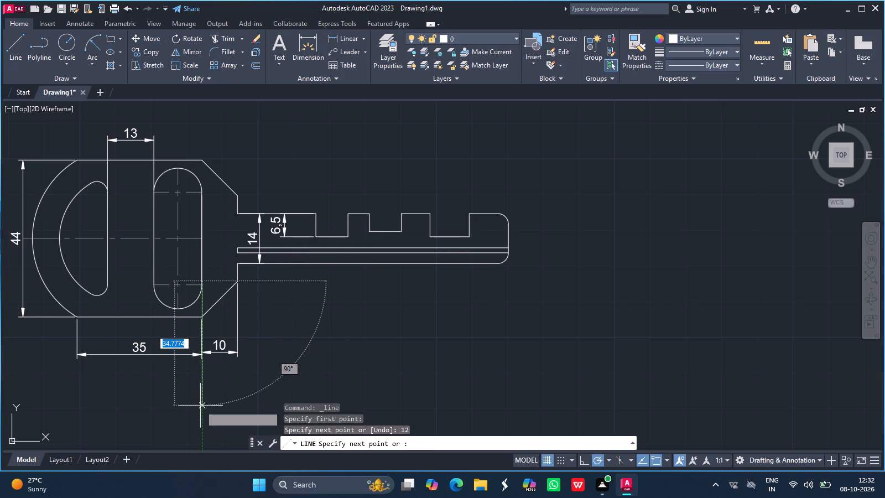
key("Return")
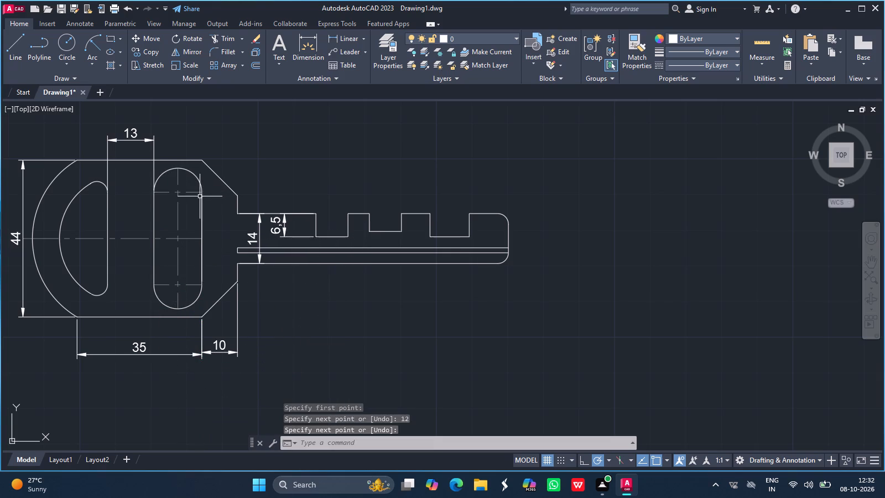
Erase the two original half segments of the oblong slot's shank-side edge, leaving only the two 12-unit lines there.
scroll(200, 196, "up", 2, "ctrl")
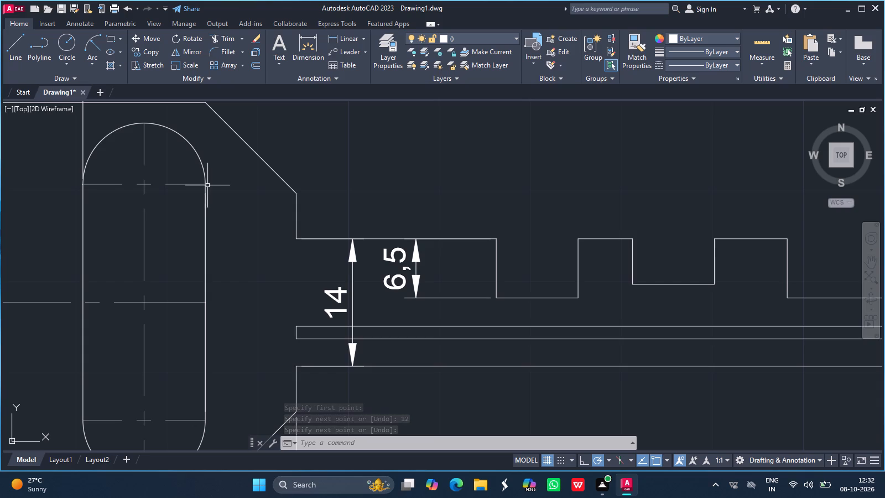
left_click(206, 185)
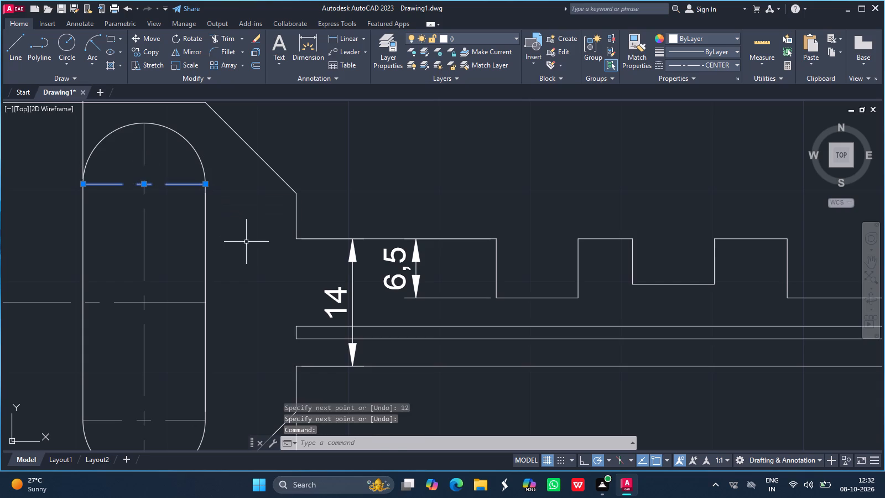
left_click(246, 242)
key("Escape")
key("Escape")
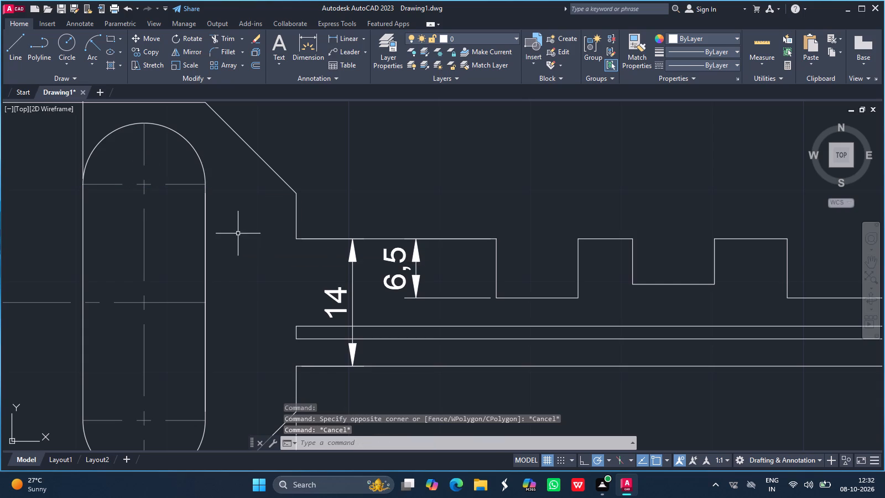
left_click(206, 187)
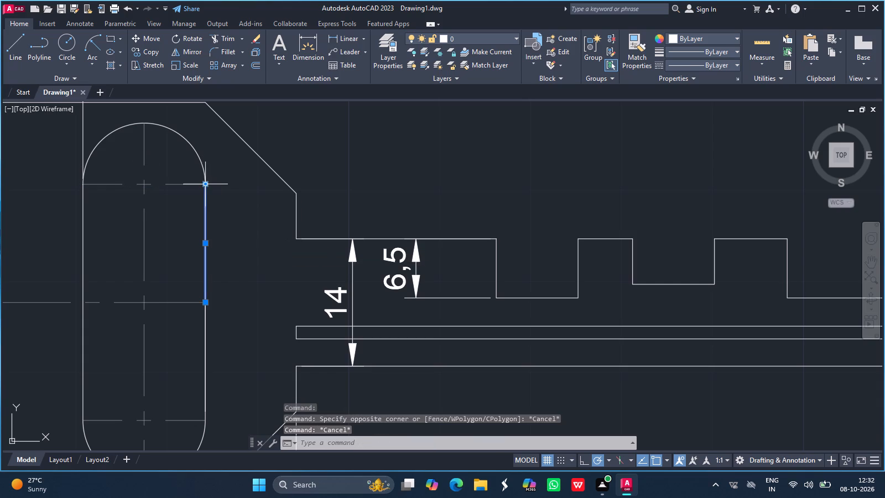
key("Delete")
key("Delete")
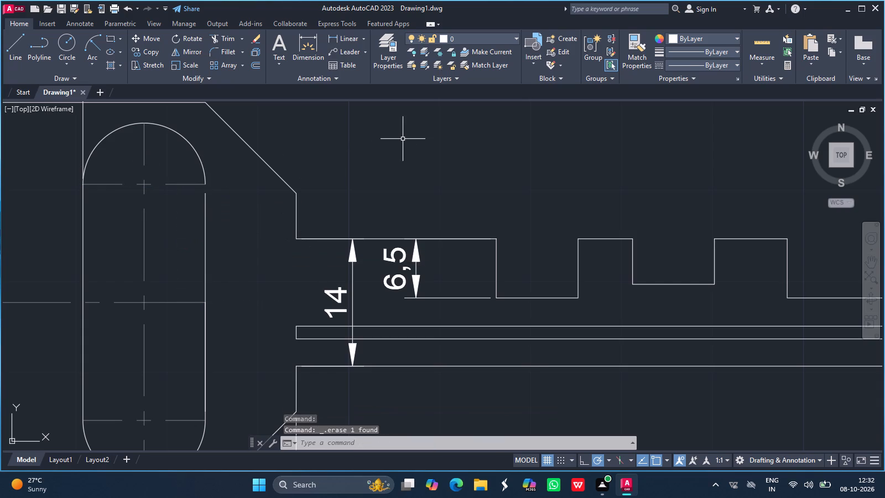
left_click(206, 417)
key("Delete")
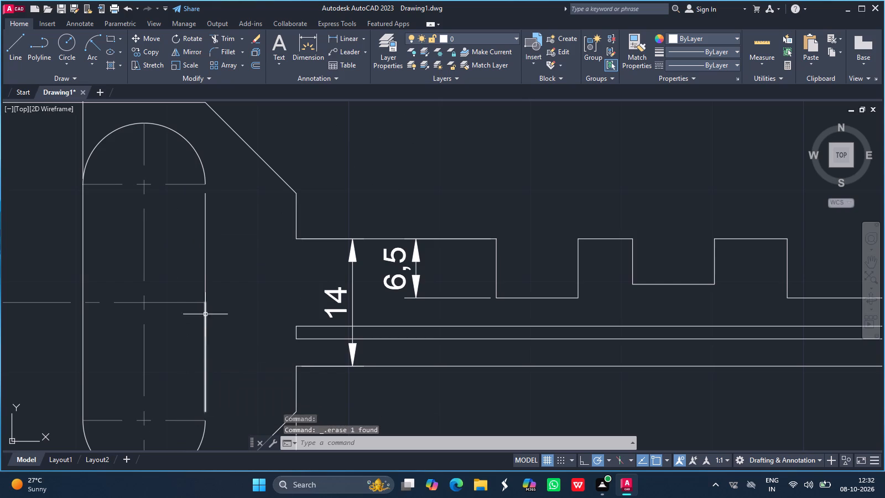
Erase the oblong slot's upper arc, its other straight side and its lower arc, keeping the centre lines.
scroll(221, 304, "down", 2, "ctrl")
scroll(221, 304, "up", 1, "ctrl")
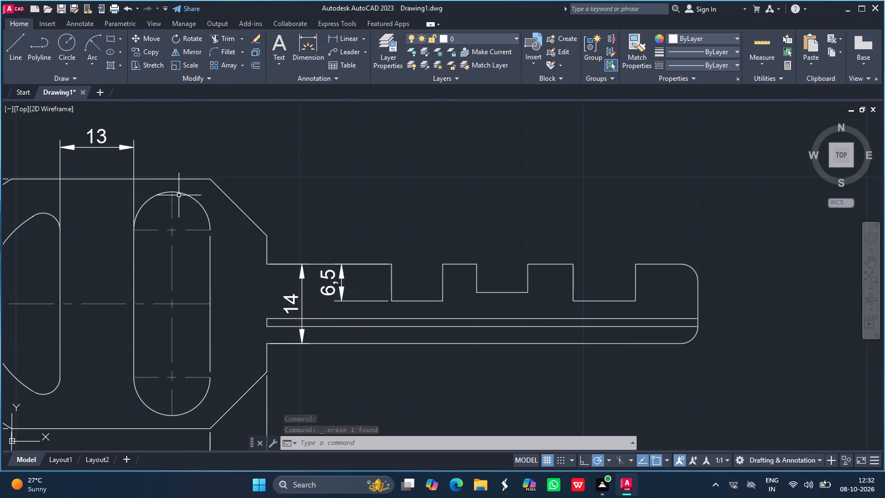
left_click(188, 196)
key("Delete")
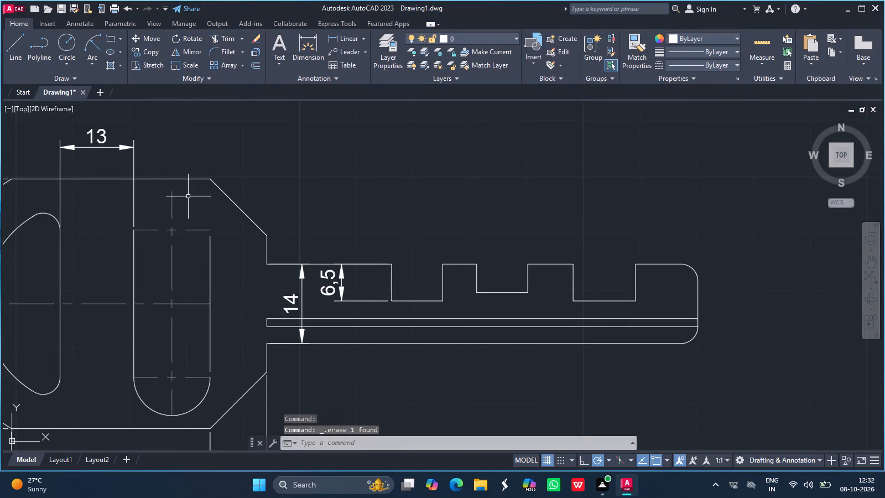
left_click(132, 274)
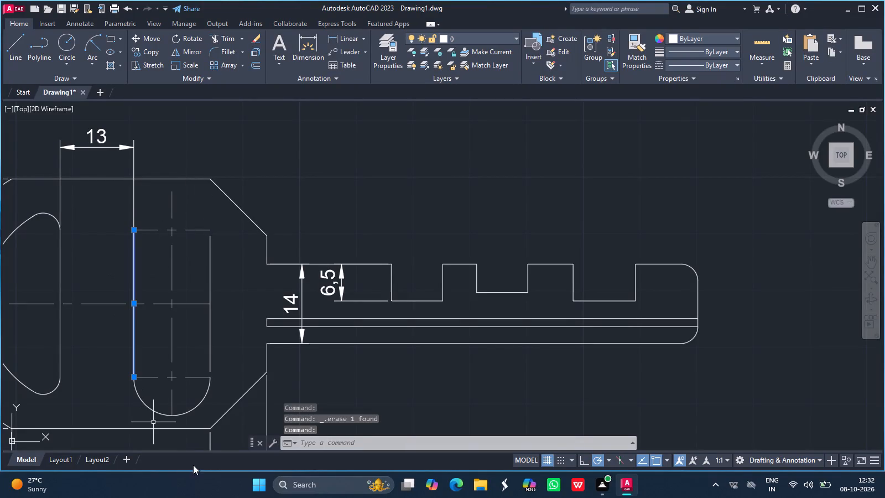
left_click(194, 407)
key("Delete")
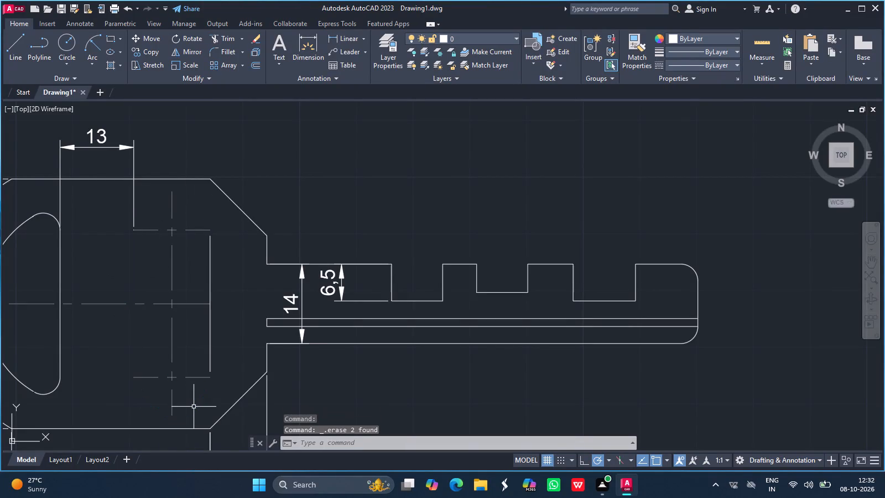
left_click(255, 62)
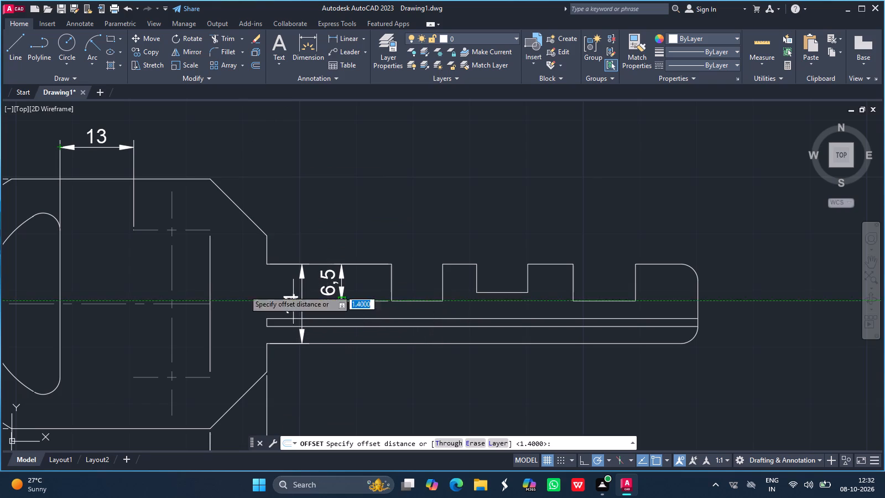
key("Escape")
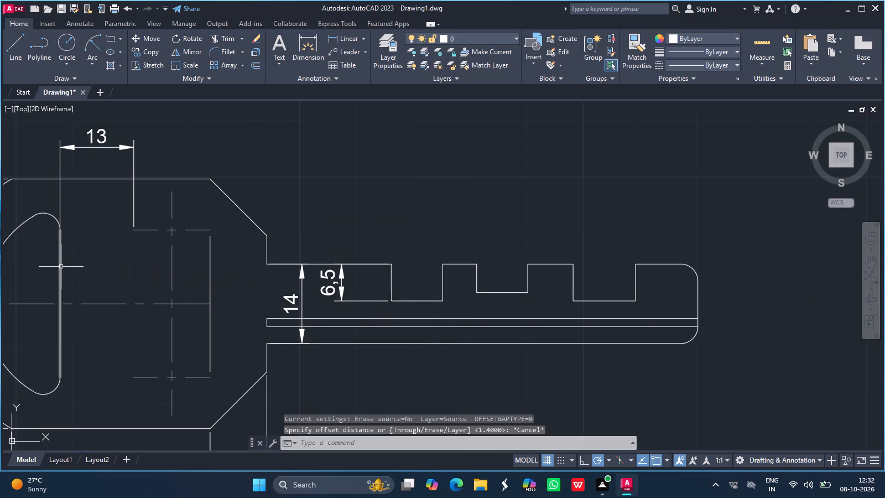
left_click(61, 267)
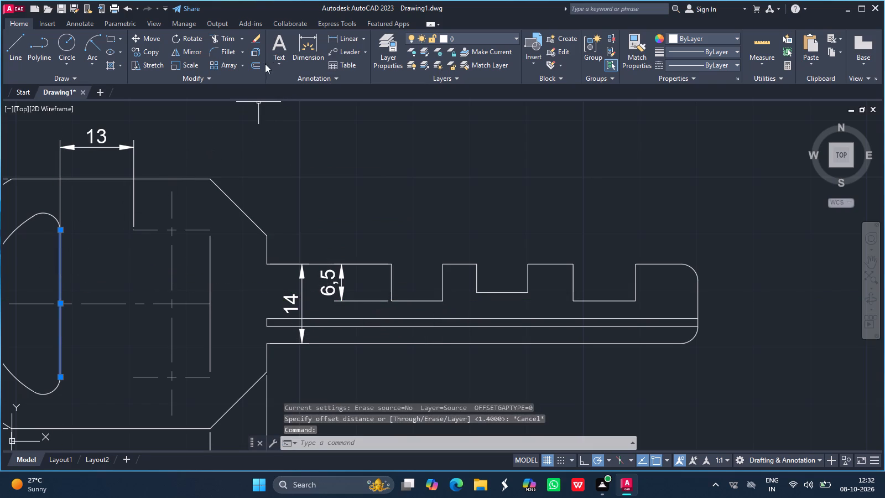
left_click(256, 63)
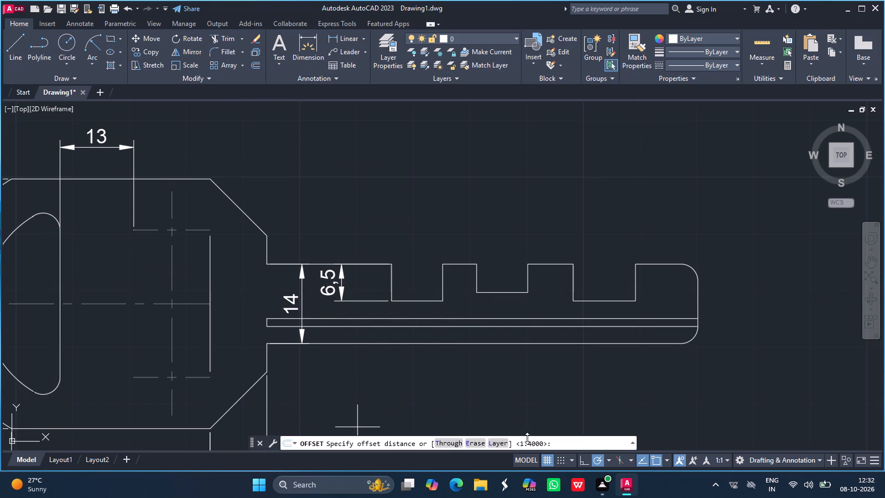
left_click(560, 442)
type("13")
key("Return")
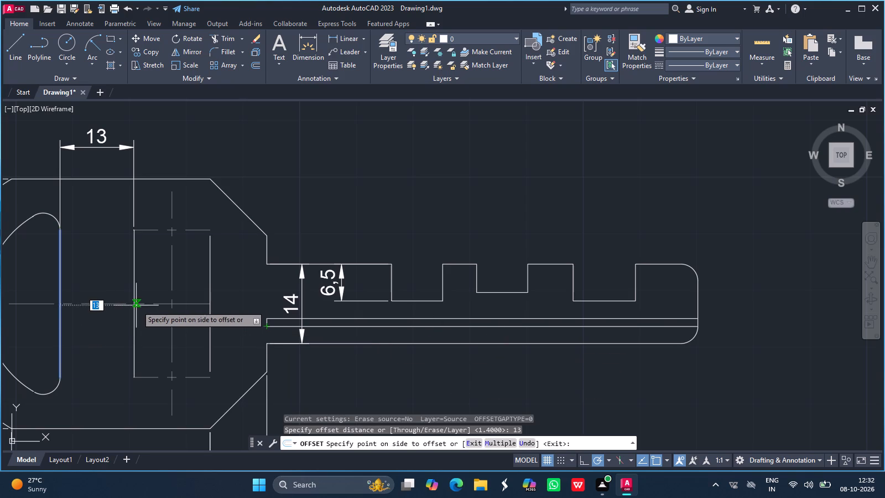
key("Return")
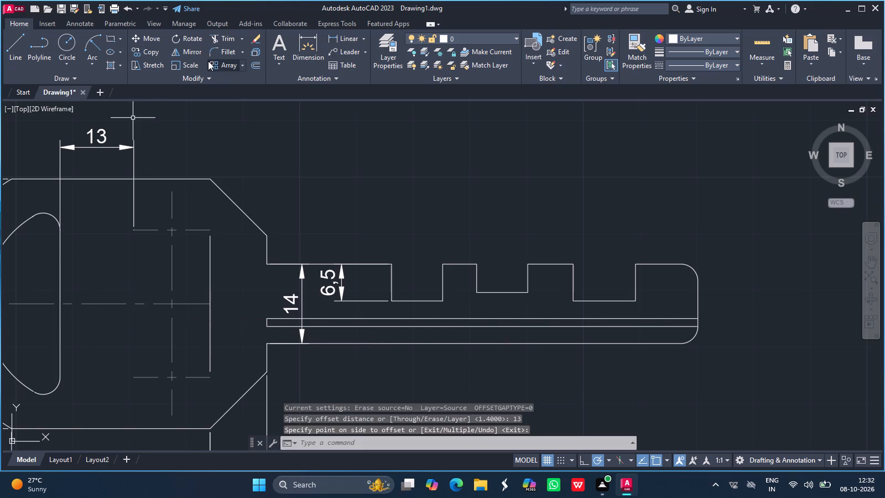
Offset the straight vertical edge of the D-shaped cutout by 13 units toward the shank.
left_click(258, 66)
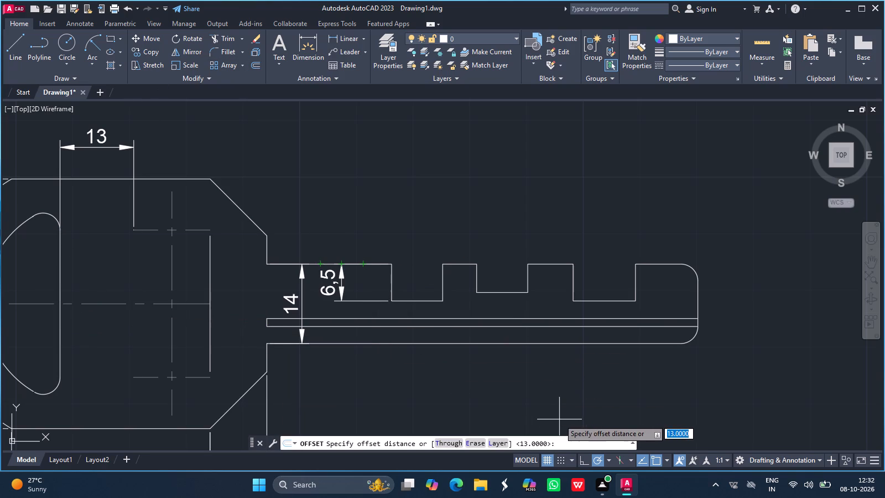
left_click(568, 442)
type("13")
key("Return")
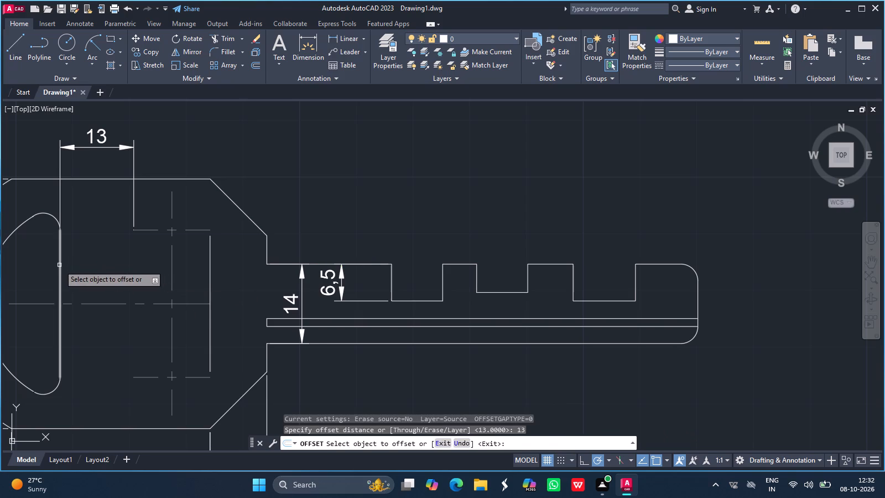
left_click_drag(59, 265, 129, 286)
left_click(129, 286)
key("Return")
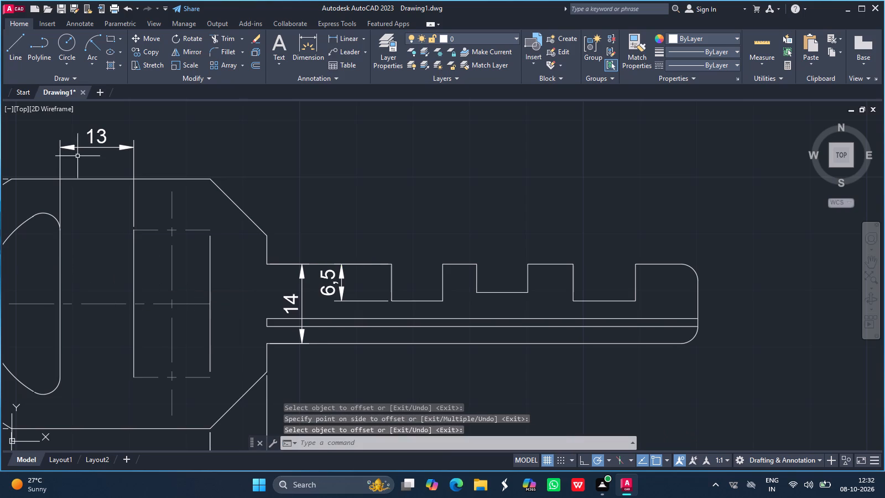
Draw two vertical lines, each 12 units long, up and down from the midpoint of the line offset from the D-shaped cutout.
left_click(9, 46)
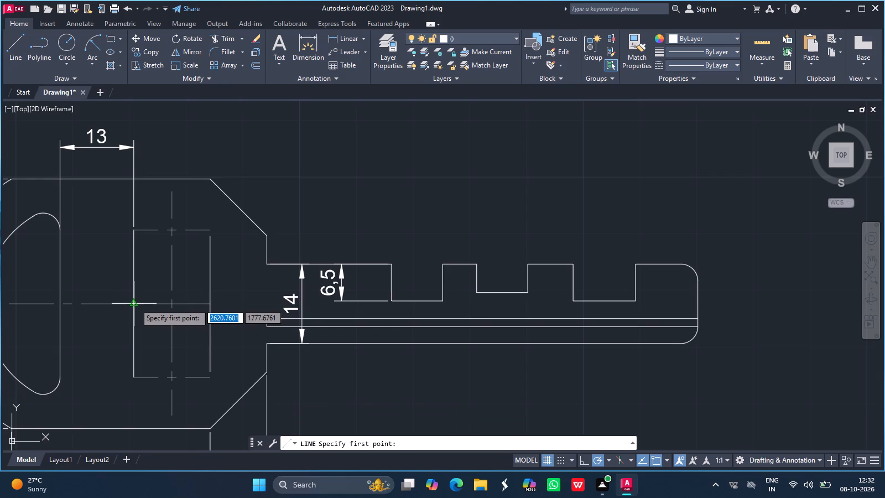
left_click_drag(135, 303, 136, 134)
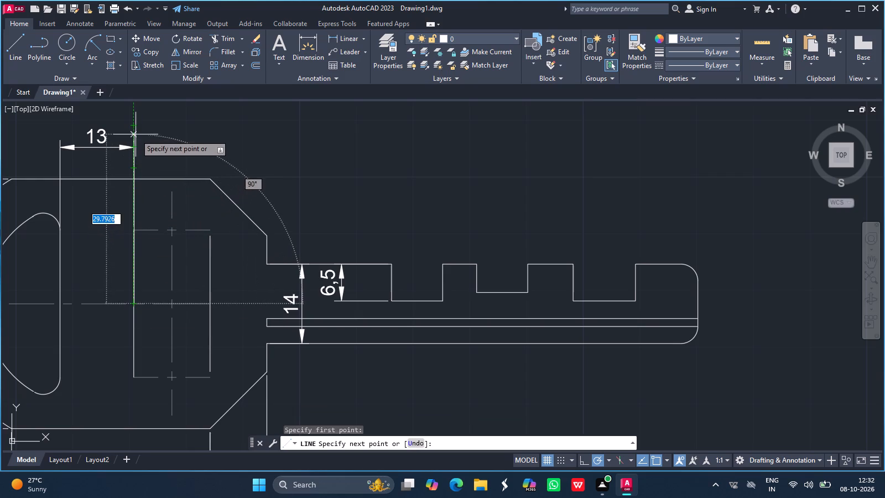
type("12")
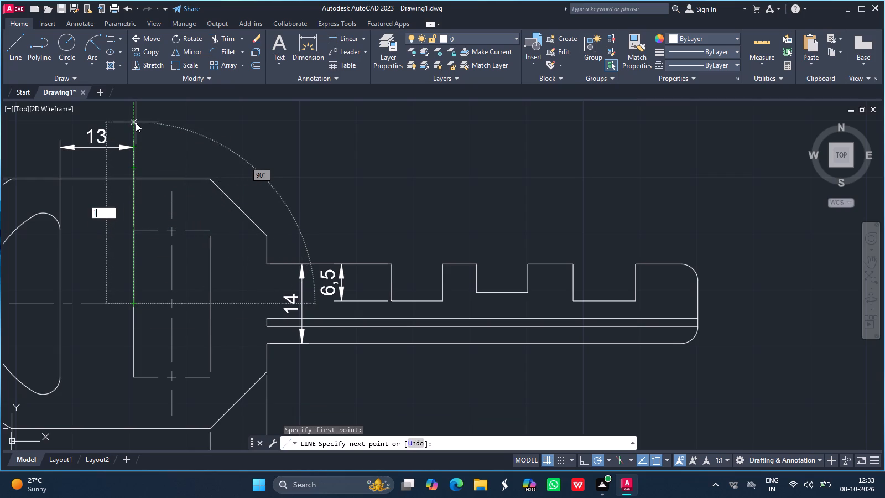
key("Return")
key("Return")
left_click(15, 49)
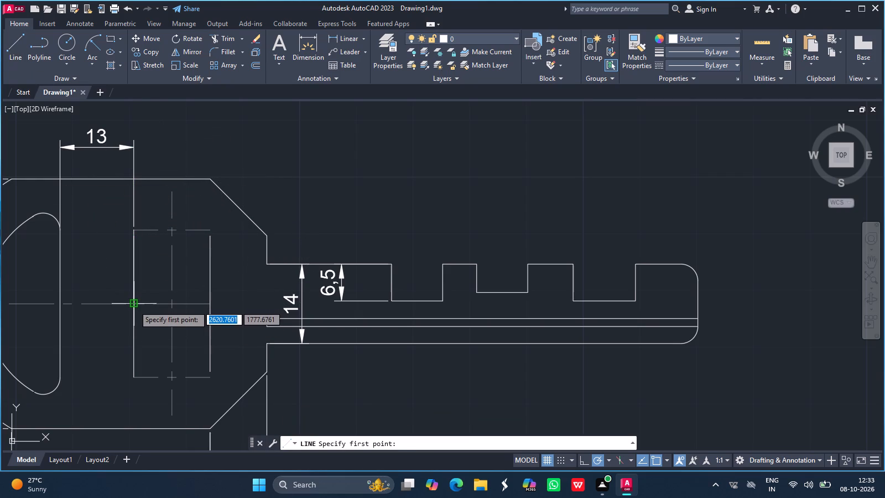
left_click_drag(134, 305, 141, 442)
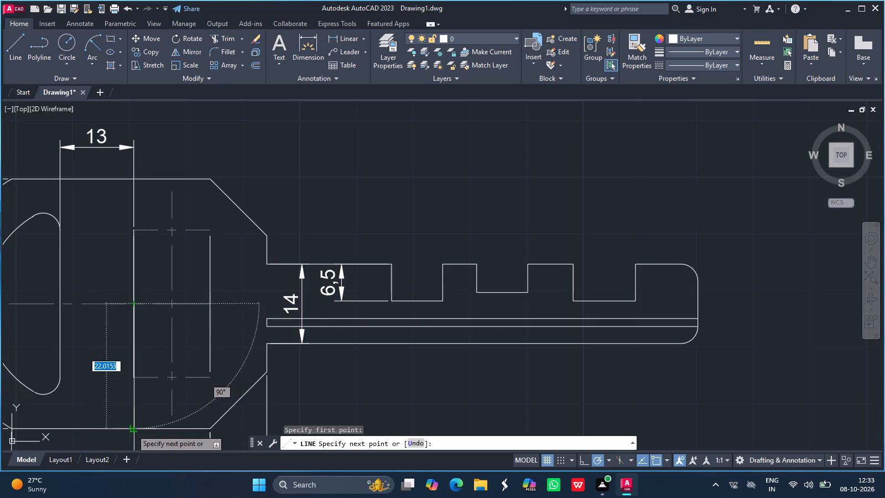
type("12")
key("Return")
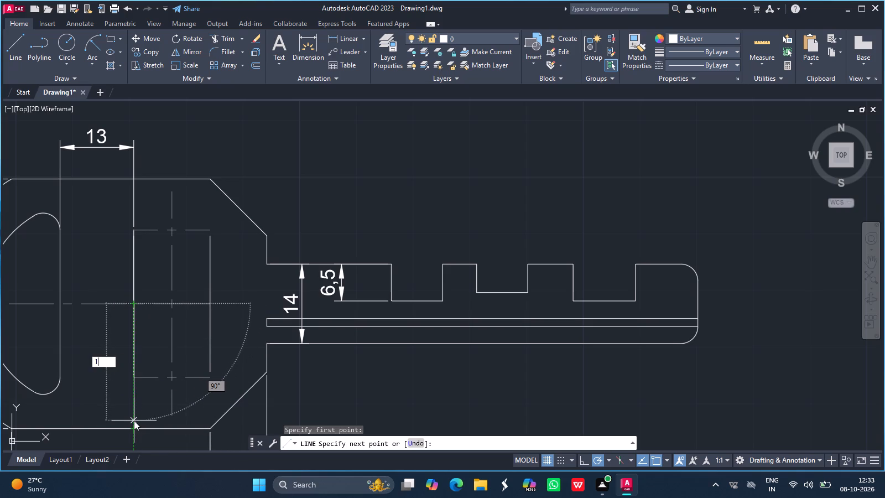
key("Return")
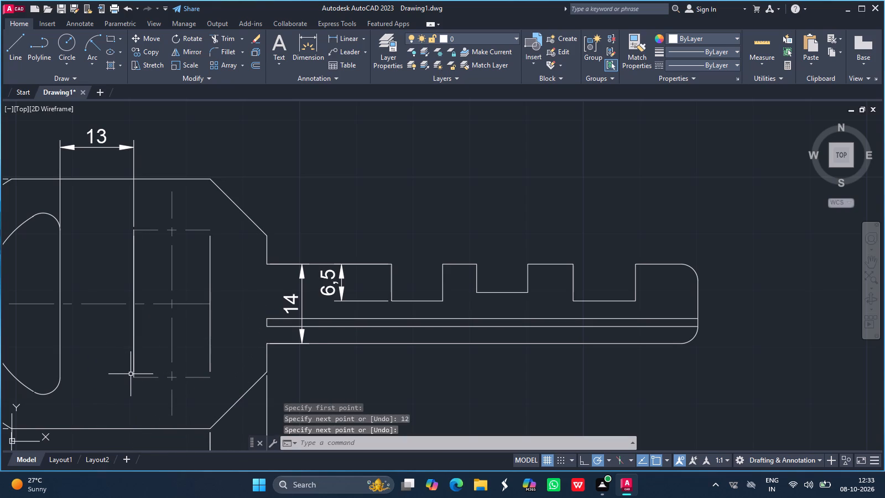
Erase the full-length offset line, leaving only the two 12-unit lines on that side of the slot.
left_click(132, 376)
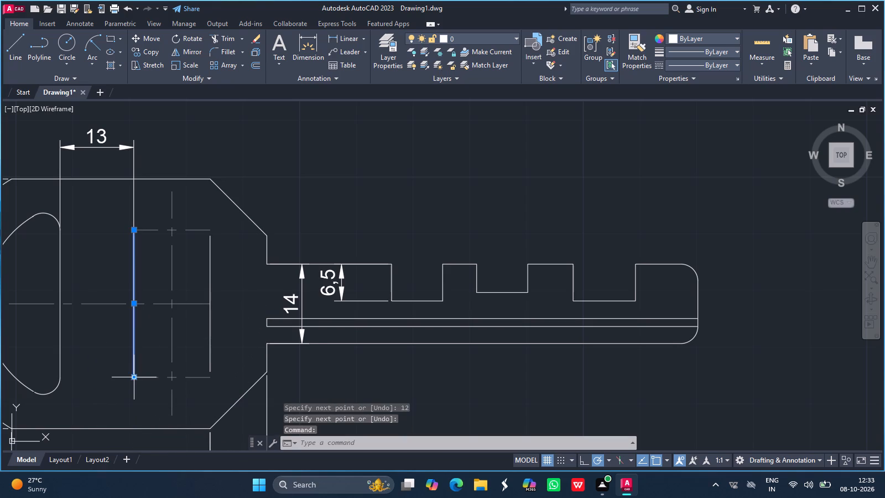
key("Delete")
key("Delete")
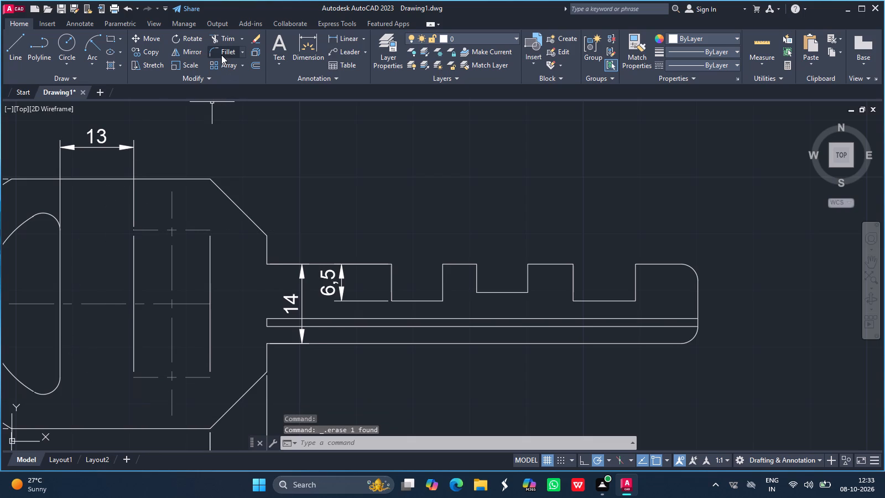
Fillet the upper halves of the slot's two straight sides with radius 7 to form its upper rounded end.
left_click(221, 55)
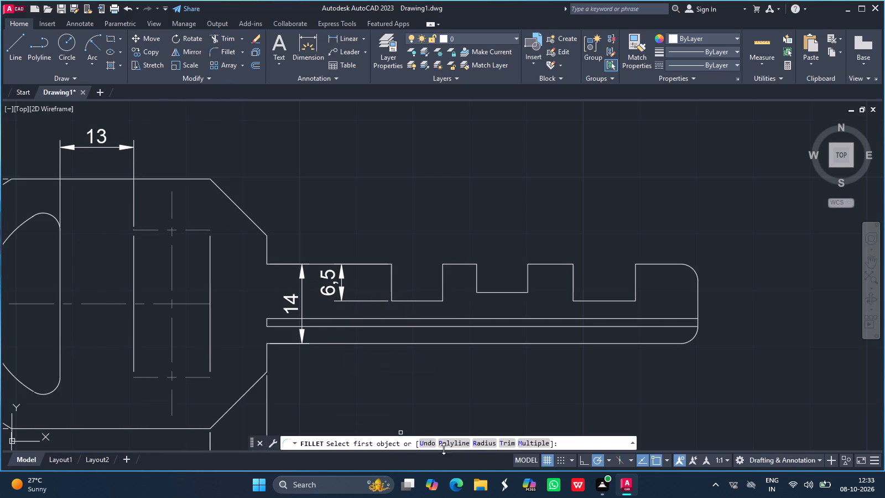
left_click(478, 442)
key("7")
key("Return")
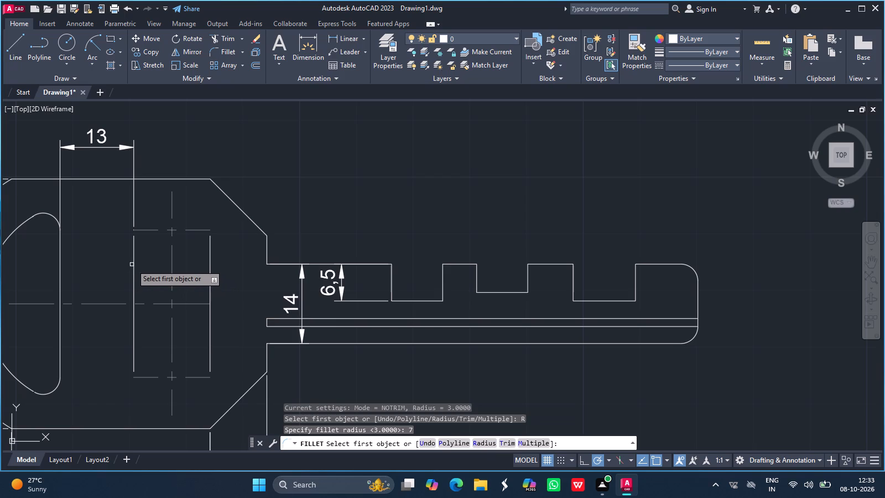
left_click_drag(134, 263, 210, 266)
left_click(210, 266)
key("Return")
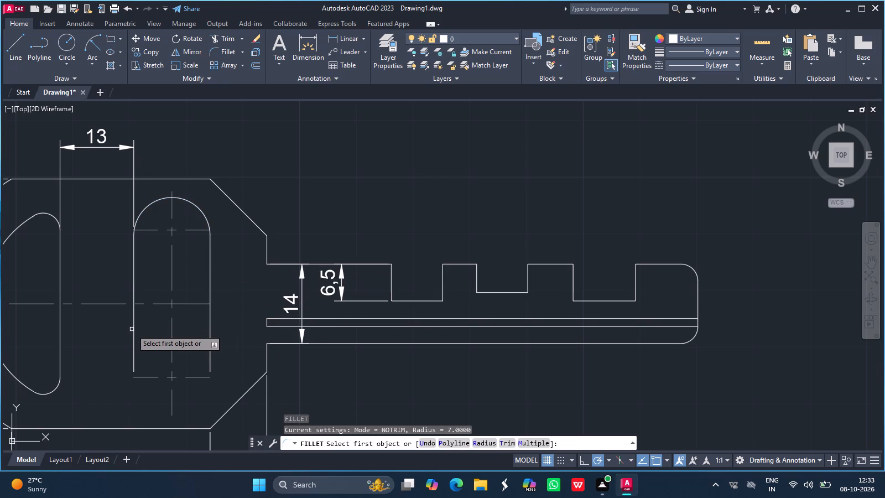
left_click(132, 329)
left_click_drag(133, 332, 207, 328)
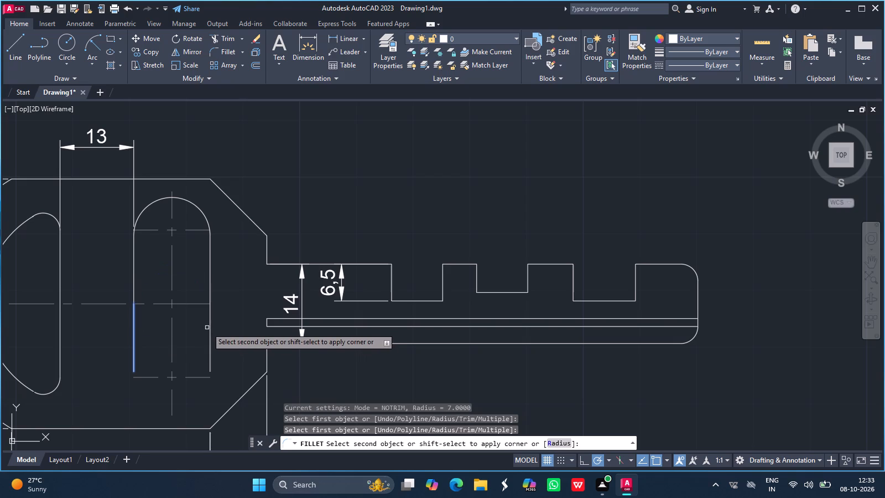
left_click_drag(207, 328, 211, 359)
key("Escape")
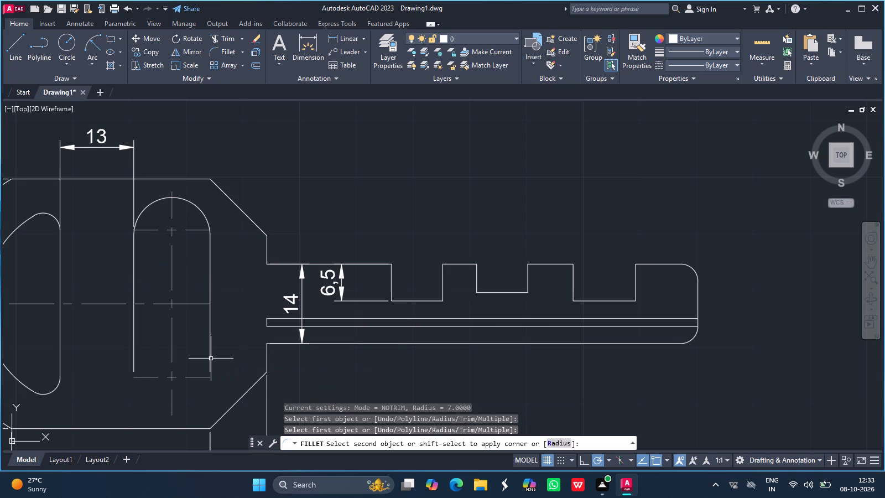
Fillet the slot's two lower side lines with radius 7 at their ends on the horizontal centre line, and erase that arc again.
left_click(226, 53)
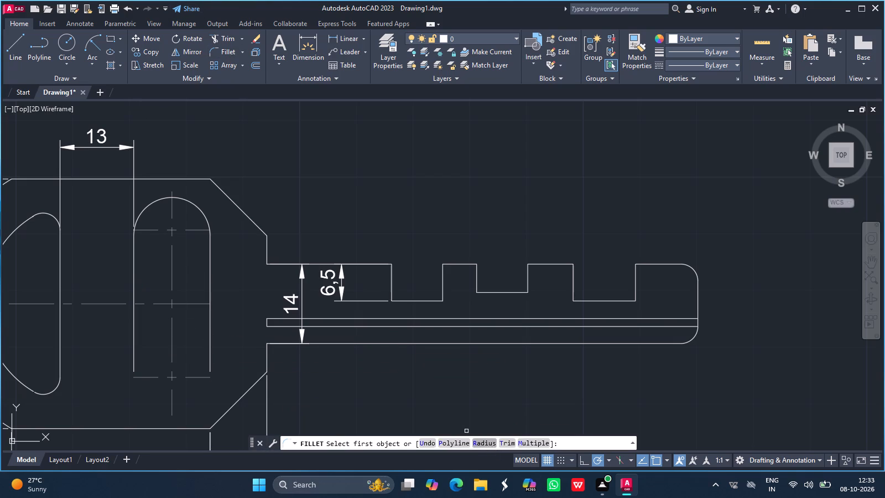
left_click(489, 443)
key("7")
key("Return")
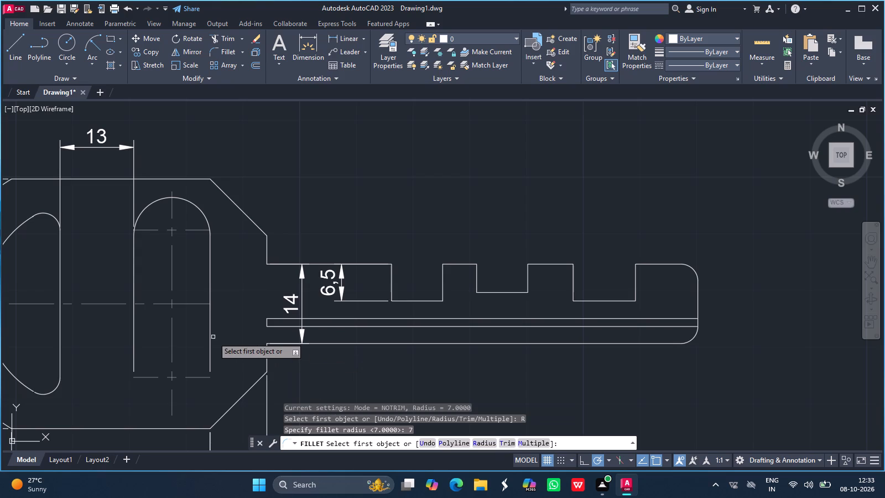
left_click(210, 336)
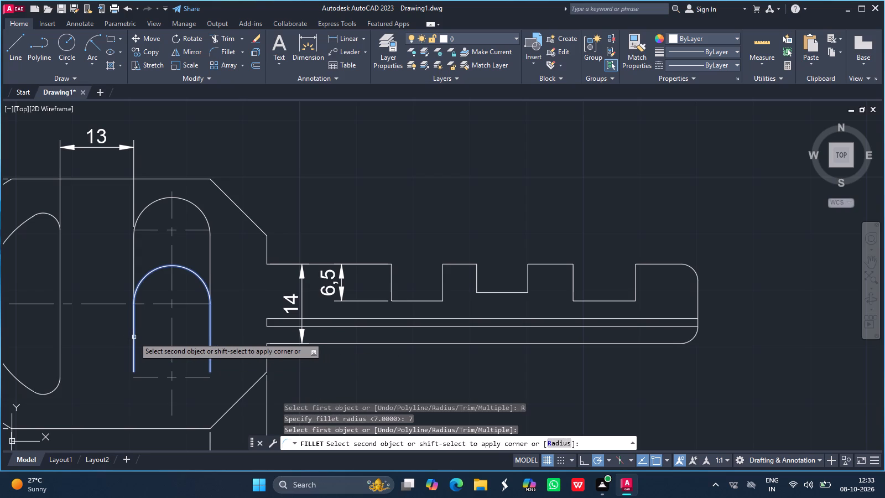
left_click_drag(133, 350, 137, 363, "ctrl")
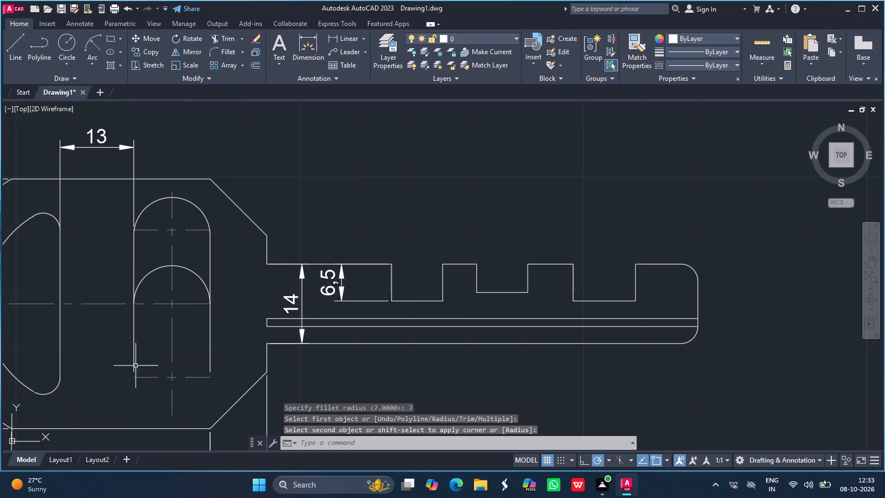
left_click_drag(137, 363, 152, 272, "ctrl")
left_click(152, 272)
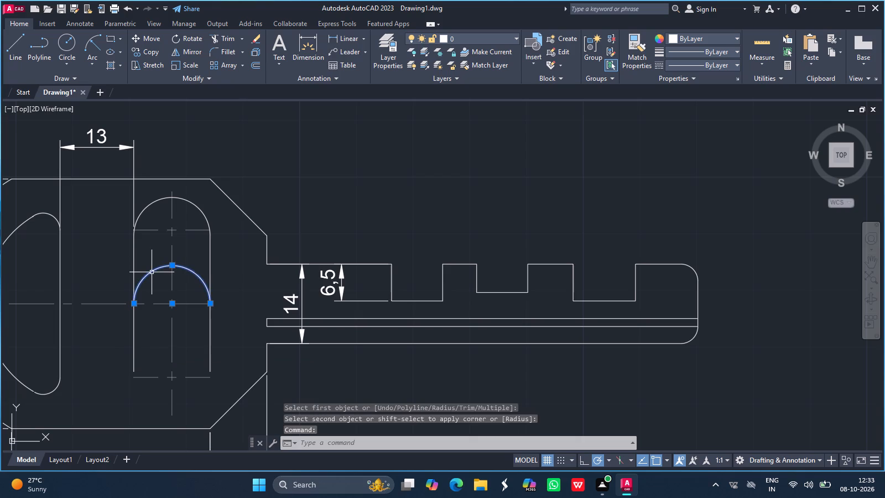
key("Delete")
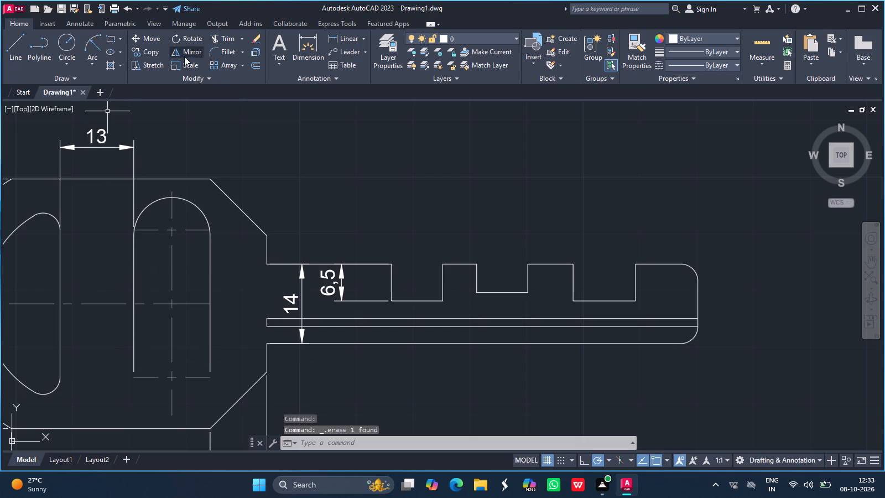
Fillet the slot's two lower side lines with radius 7 at their bottom ends to close the slot.
left_click(221, 52)
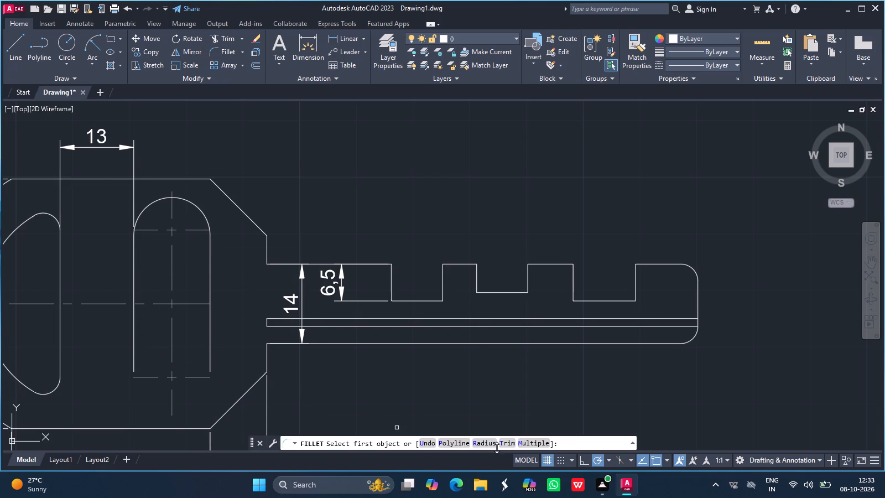
left_click(482, 444)
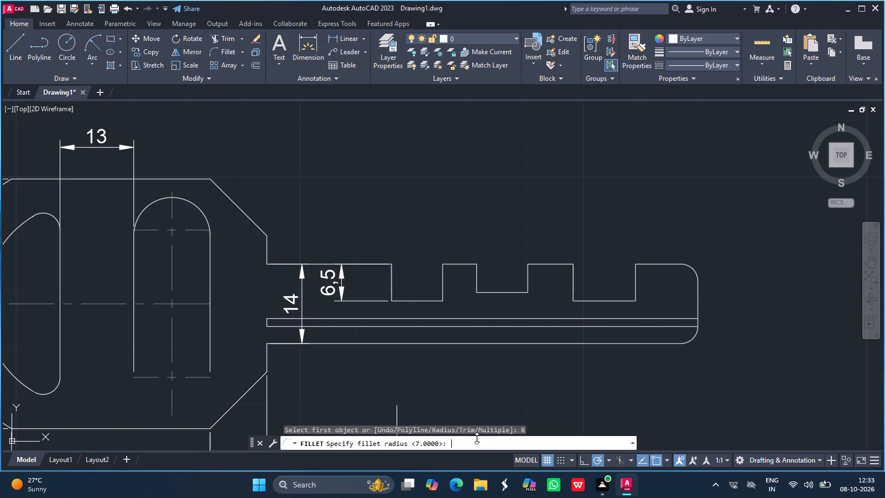
key("7")
key("Return")
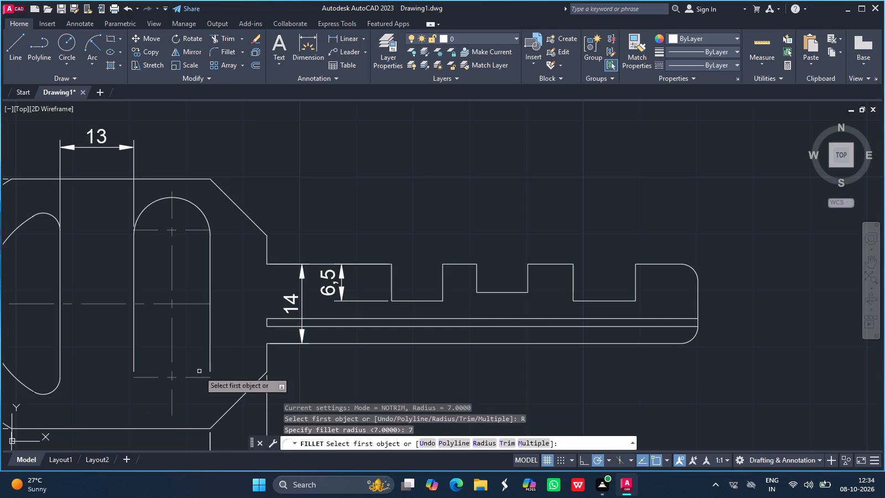
left_click_drag(210, 366, 136, 369, "ctrl")
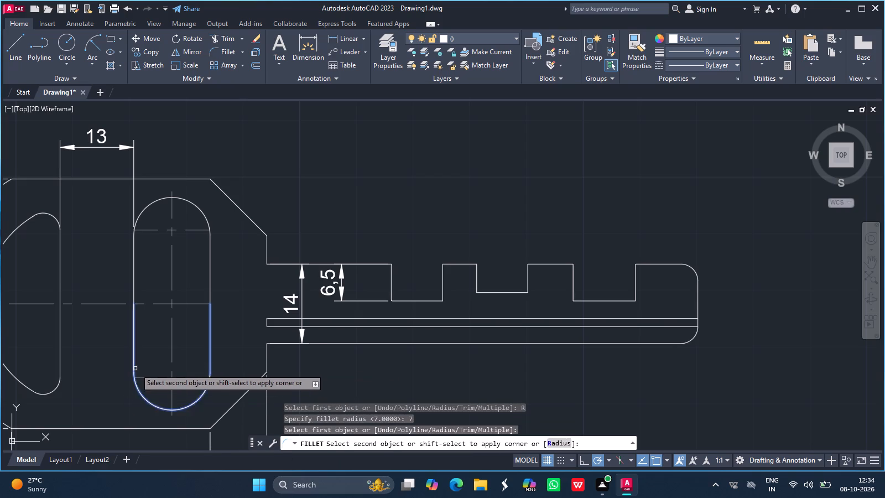
left_click_drag(136, 369, 134, 371, "ctrl")
left_click(134, 371)
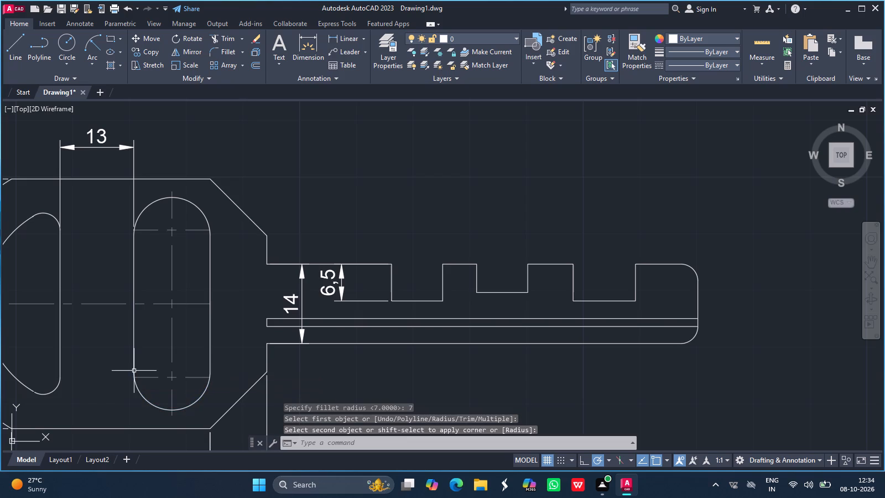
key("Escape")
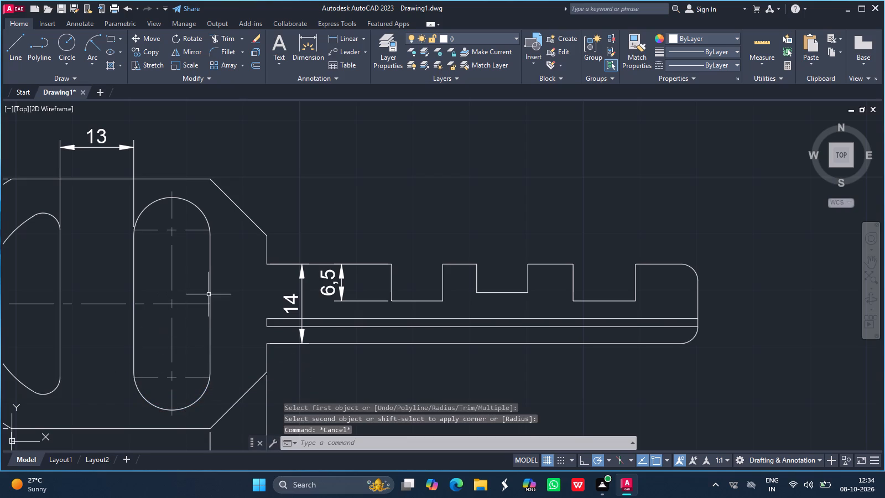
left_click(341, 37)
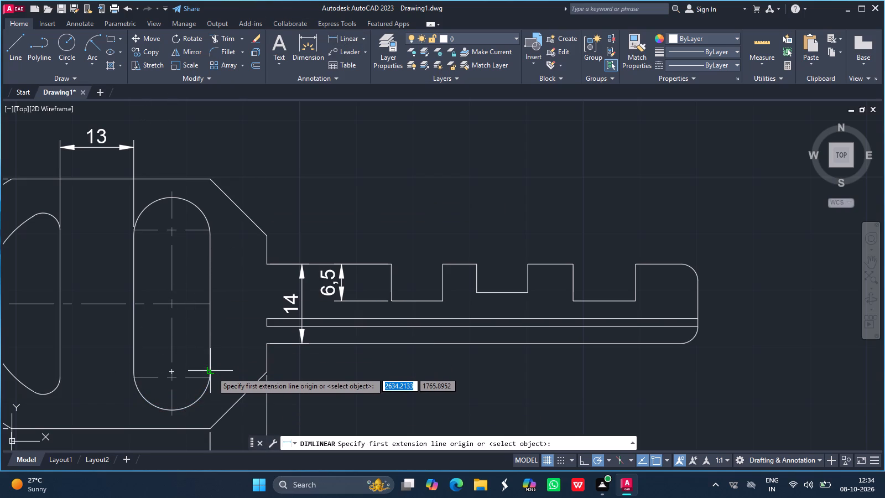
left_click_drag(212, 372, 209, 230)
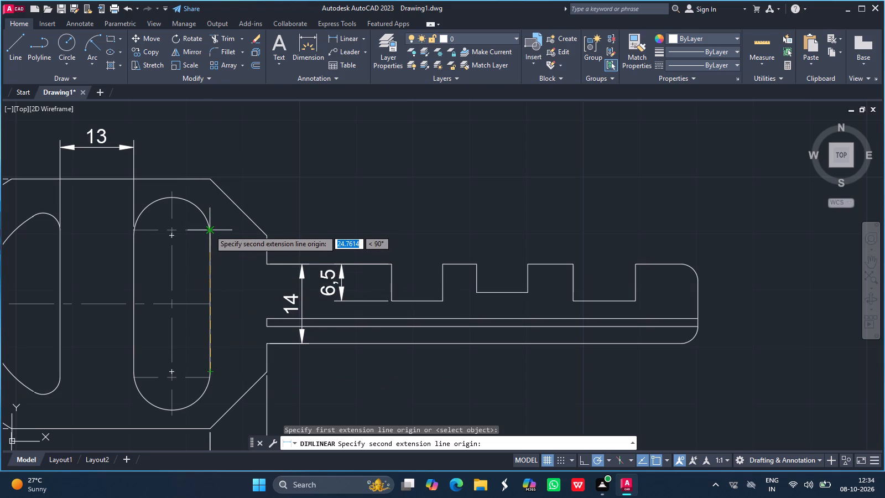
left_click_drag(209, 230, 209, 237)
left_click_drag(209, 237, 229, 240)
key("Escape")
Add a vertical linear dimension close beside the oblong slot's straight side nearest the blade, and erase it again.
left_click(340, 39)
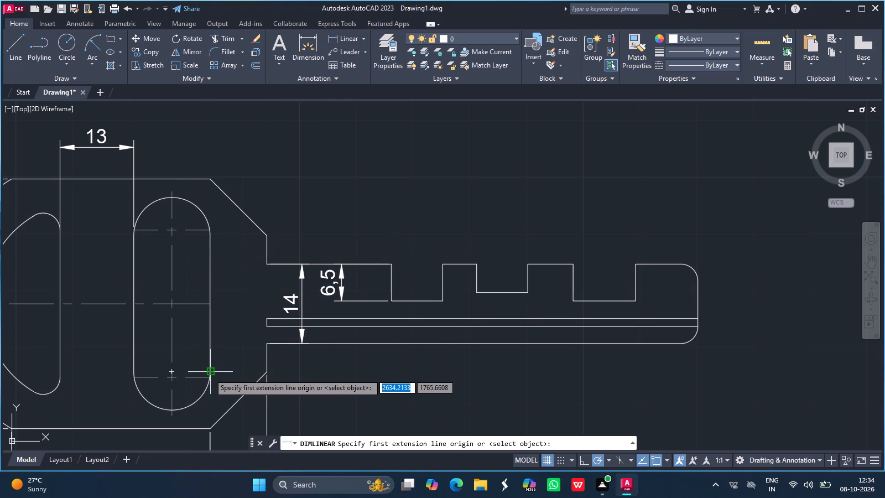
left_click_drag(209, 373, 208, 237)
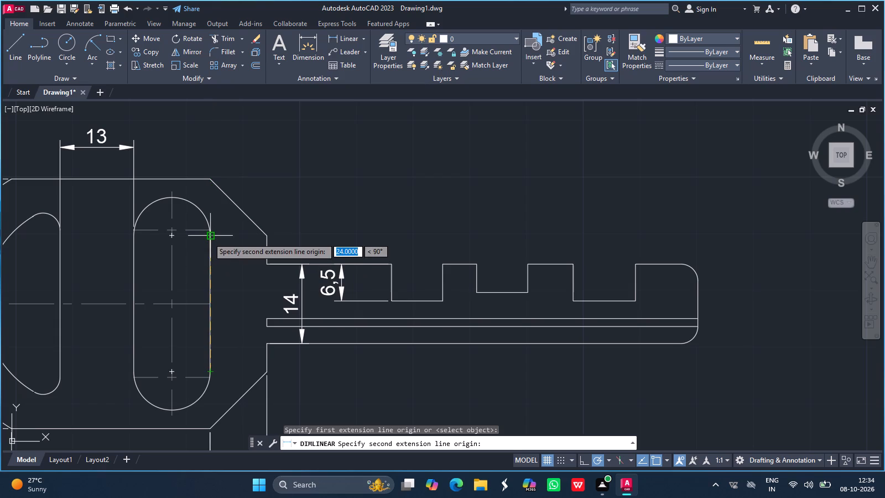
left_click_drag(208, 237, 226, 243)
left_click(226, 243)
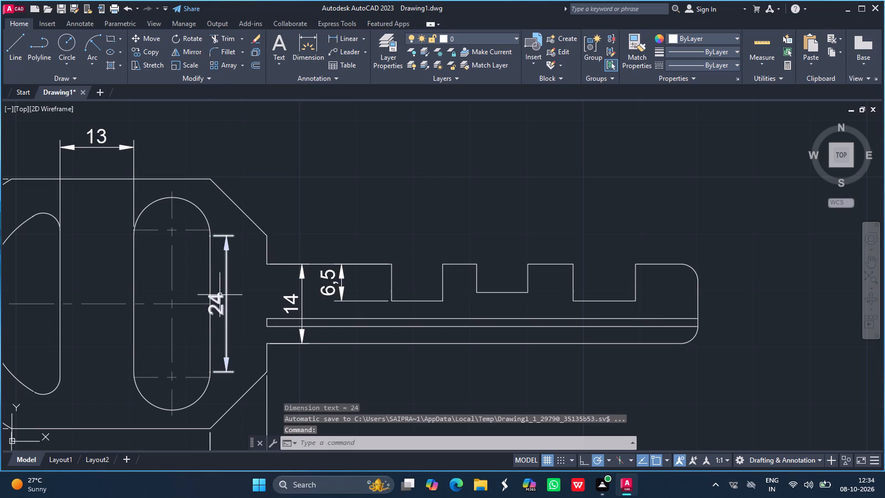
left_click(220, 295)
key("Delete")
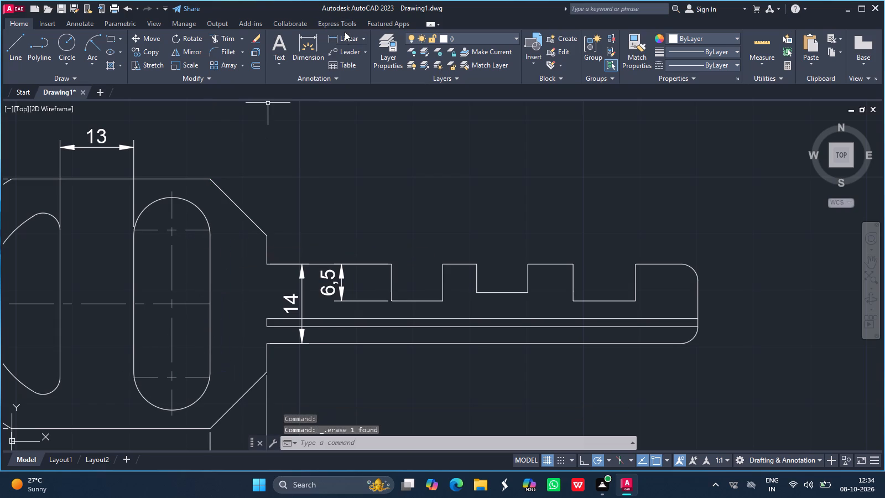
Dimension the length of the oblong slot's straight side nearest the blade, placing the dimension midway between slot and head edge.
left_click(344, 34)
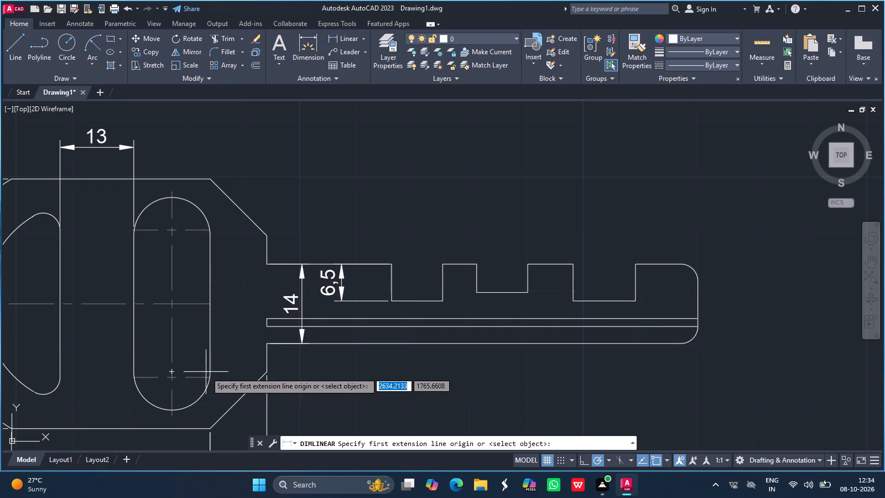
left_click(210, 372)
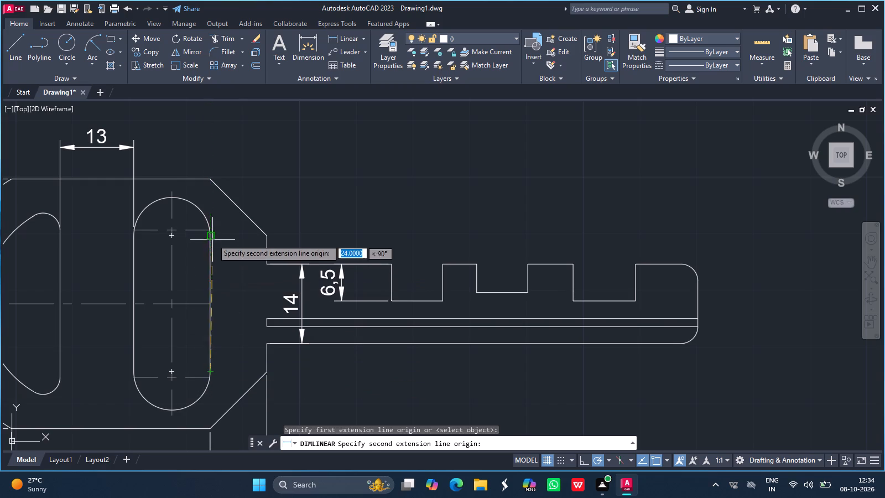
left_click_drag(210, 236, 237, 247)
left_click(237, 247)
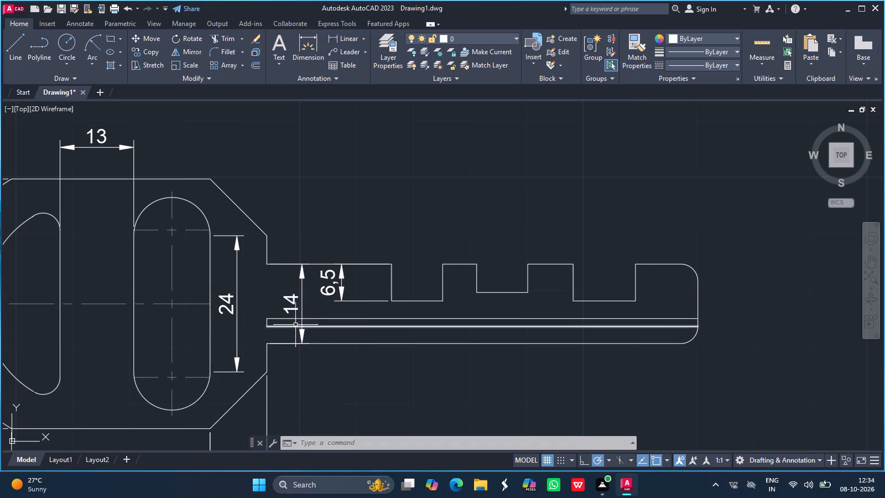
Dimension the horizontal spacing from the first notch's near edge to the second's, and on to the third's, in line above the blade.
scroll(289, 312, "down", 1, "ctrl")
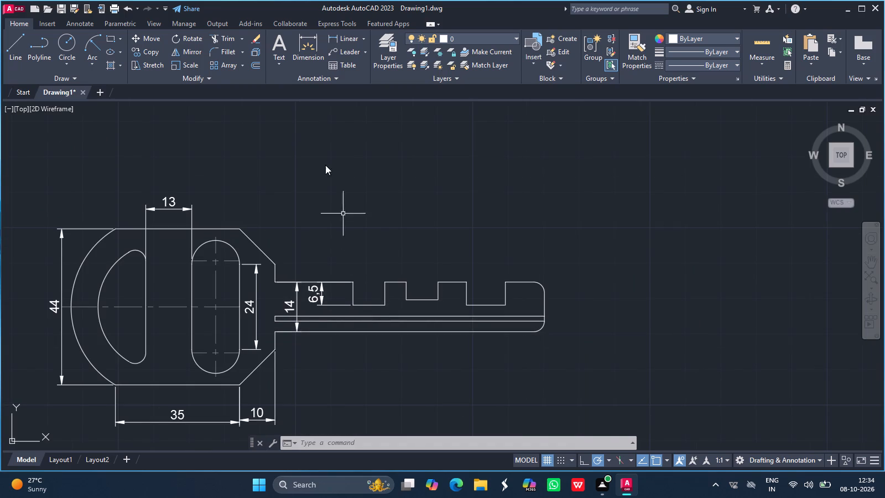
left_click(342, 39)
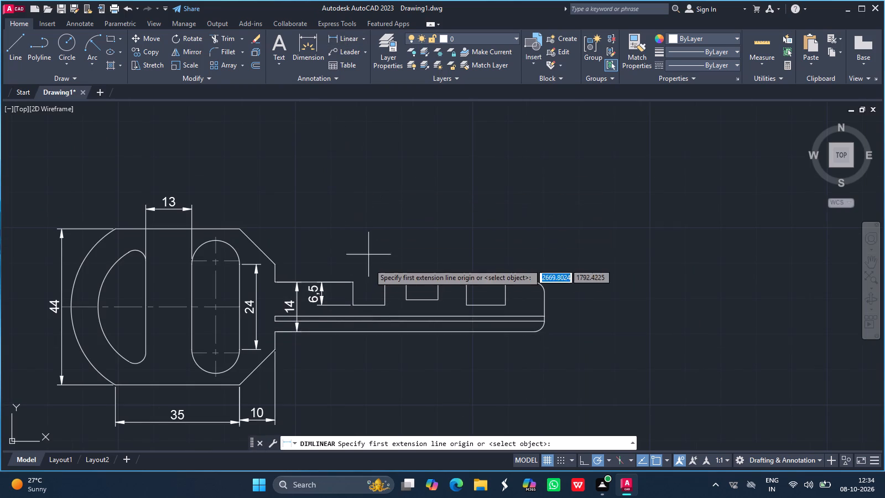
left_click(354, 282)
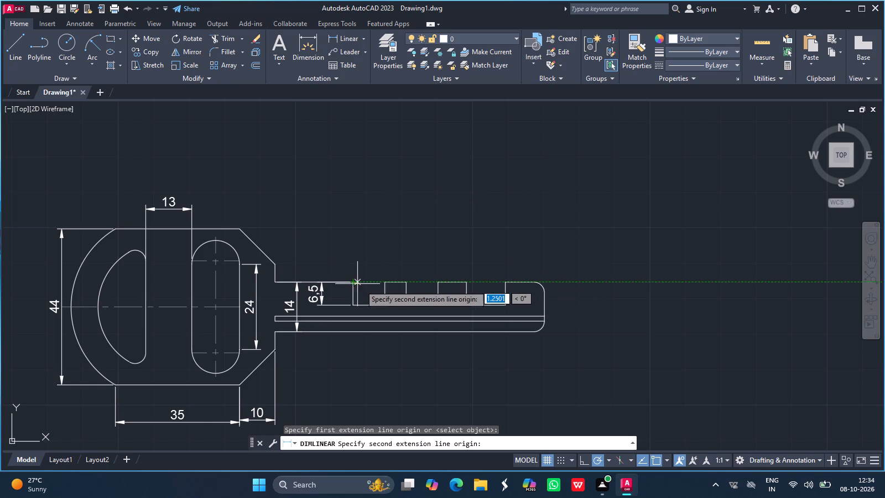
left_click_drag(405, 283, 402, 236)
left_click(402, 236)
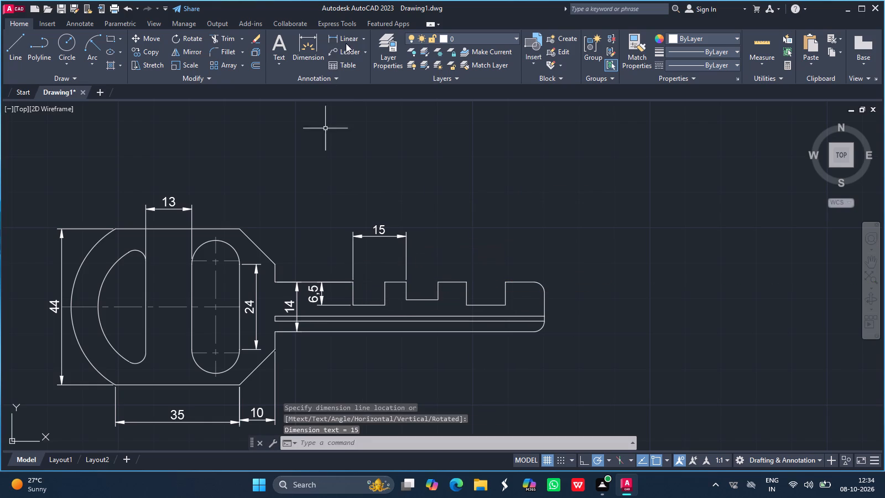
left_click(346, 38)
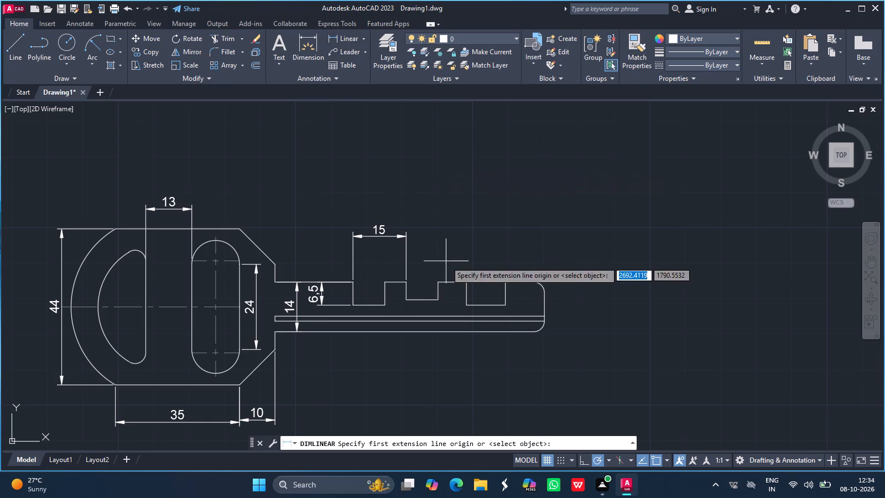
left_click_drag(407, 282, 444, 284)
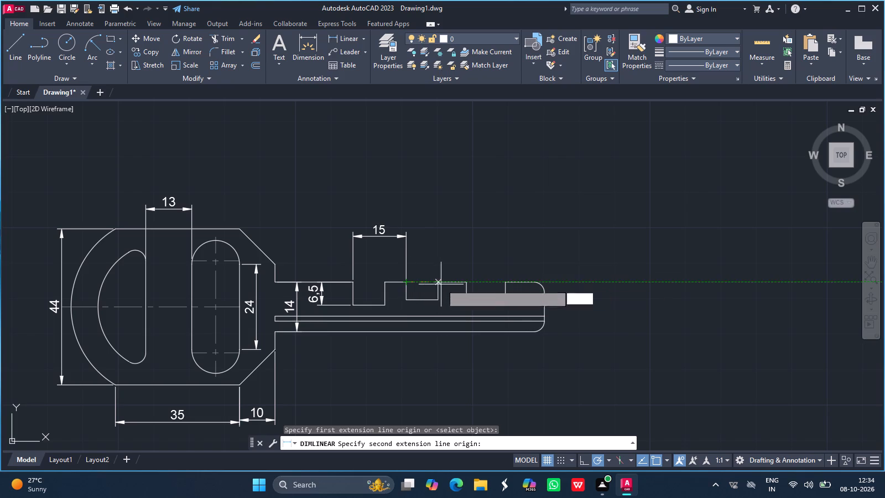
left_click_drag(444, 284, 468, 283)
left_click_drag(468, 283, 459, 234)
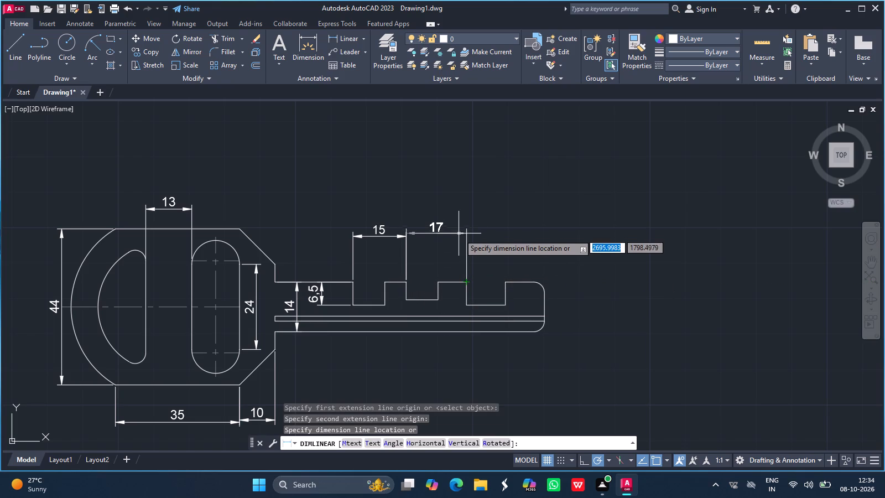
left_click_drag(459, 234, 460, 236)
left_click(460, 236)
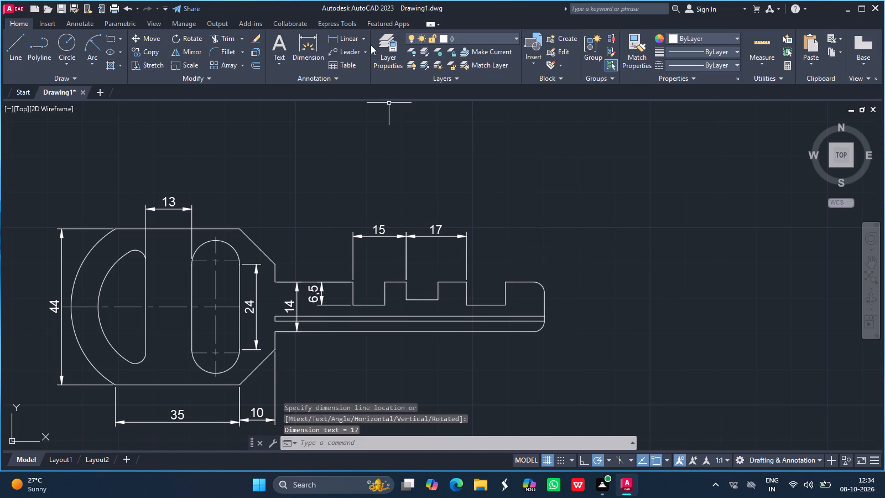
Dimension the horizontal distances from the third notch's near and far edges to the blade's tip, the shorter one placed below the longer.
left_click(348, 37)
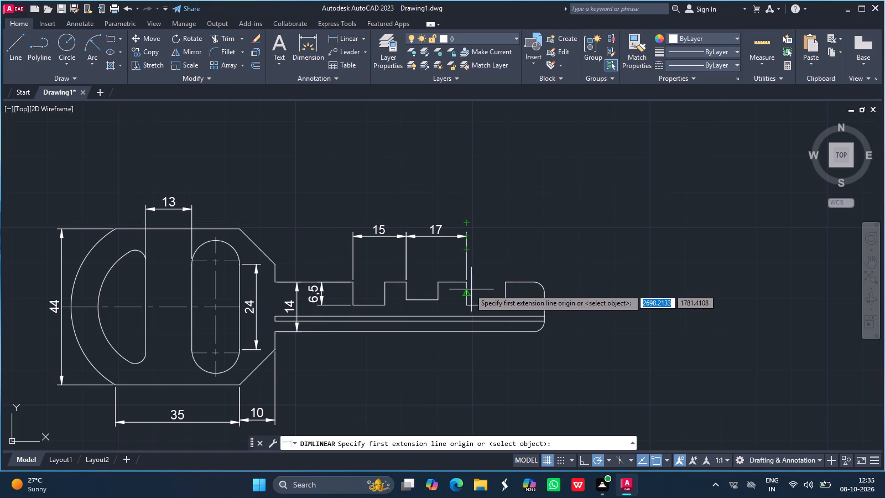
left_click(464, 283)
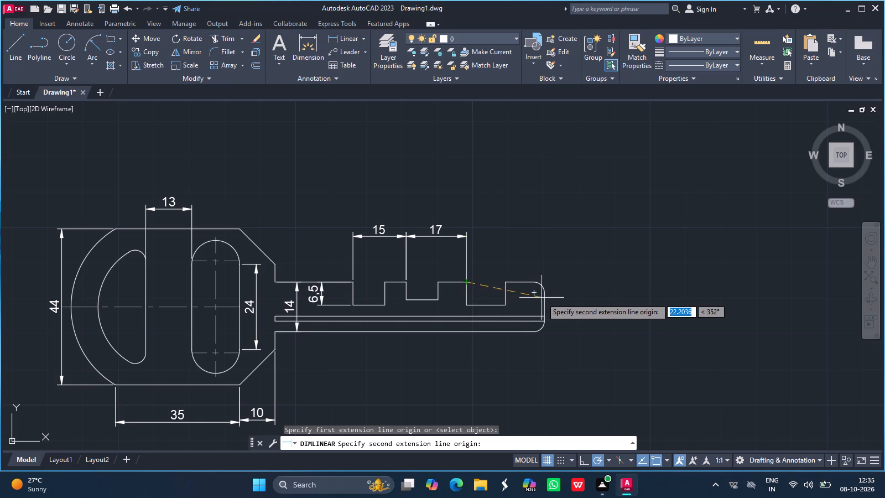
left_click_drag(546, 289, 529, 234)
left_click(529, 234)
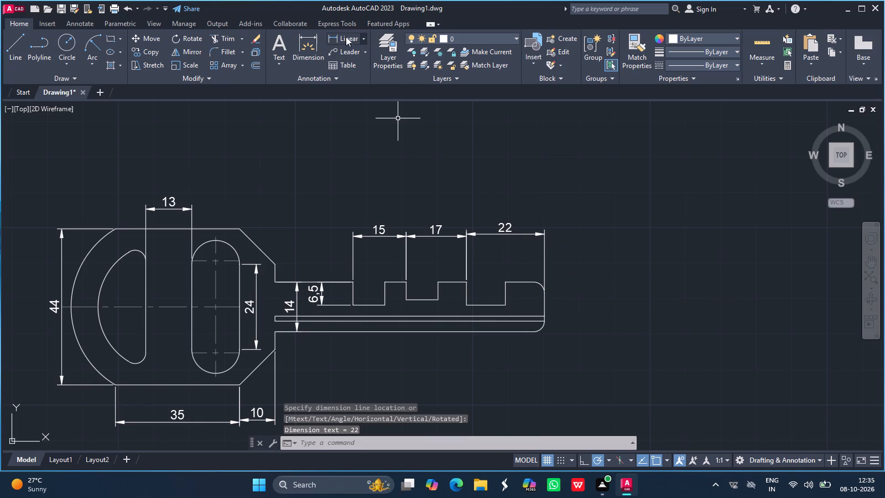
left_click(339, 38)
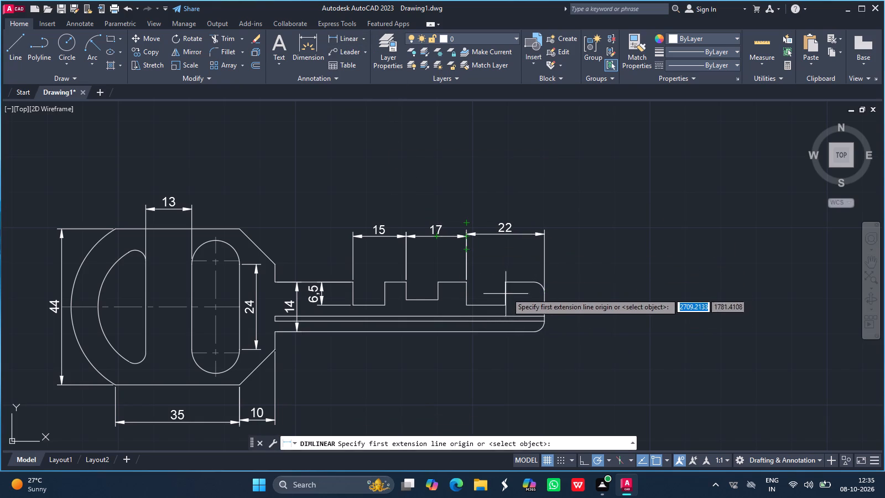
left_click(507, 283)
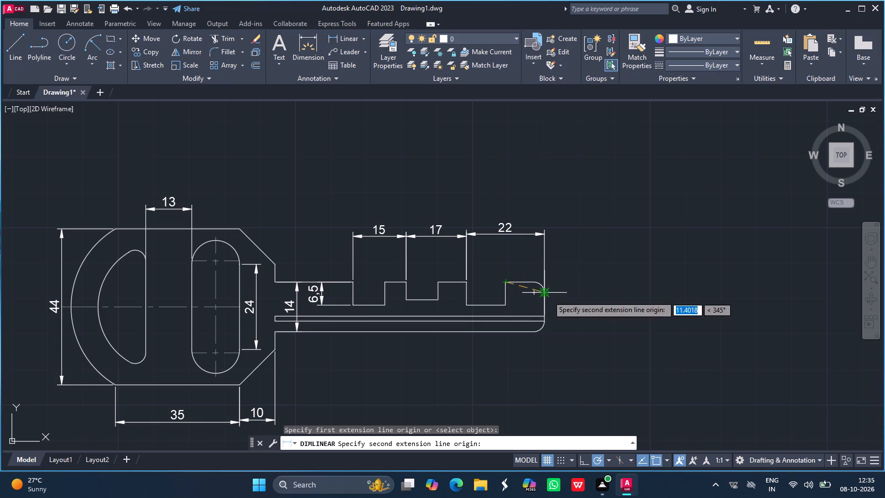
left_click_drag(546, 293, 528, 255)
left_click(528, 255)
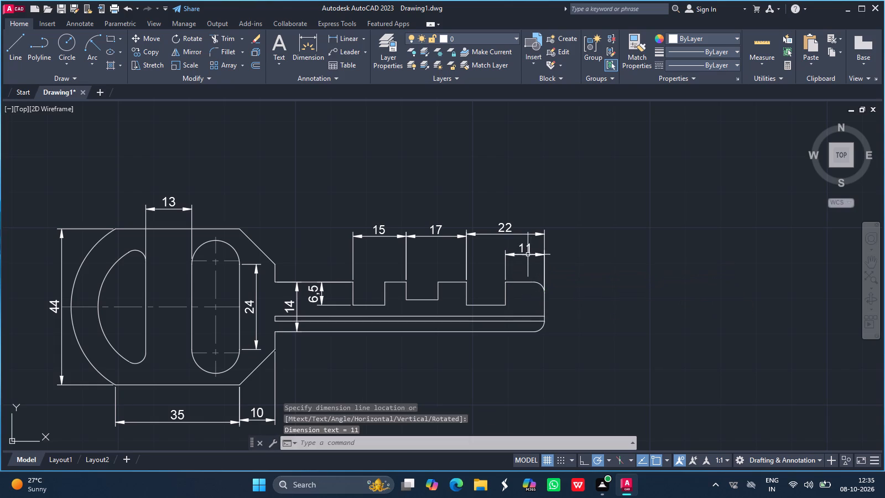
Dimension the widths of the two teeth between the notches, placing both below the row of notch spacing dimensions.
left_click(343, 40)
left_click(436, 282)
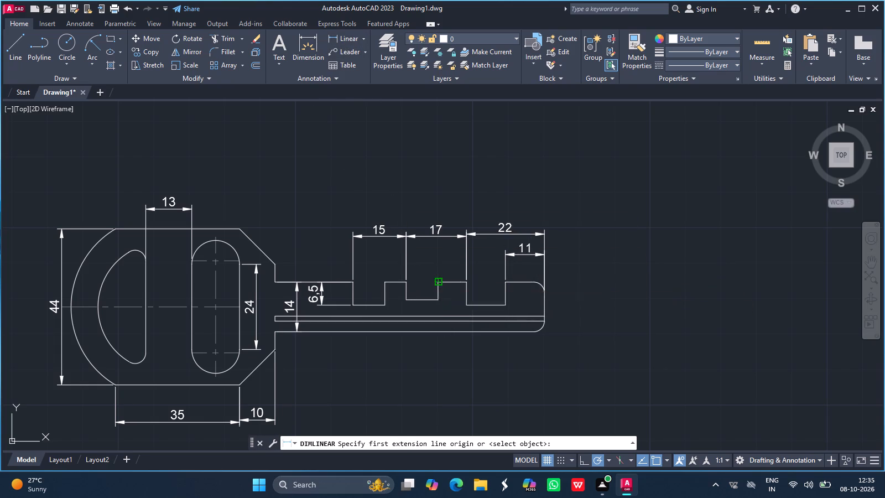
left_click_drag(467, 282, 459, 259)
left_click_drag(459, 259, 398, 149)
left_click(343, 40)
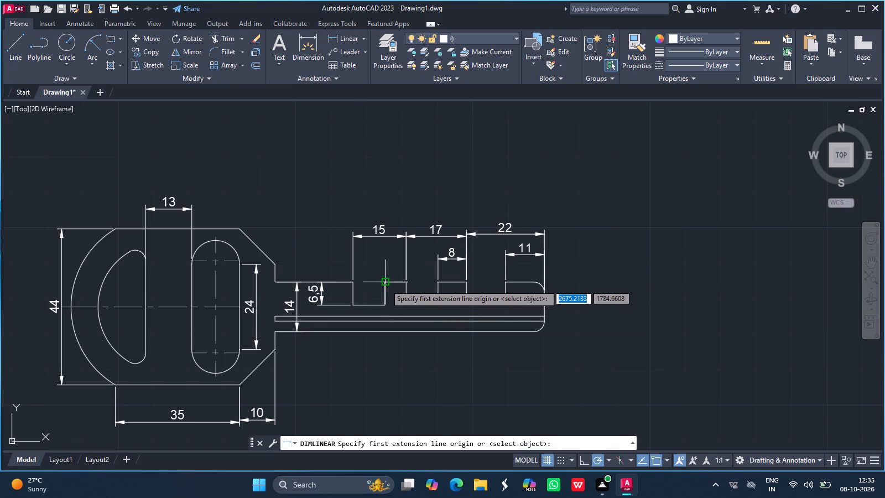
left_click_drag(386, 283, 406, 283)
left_click_drag(406, 283, 401, 262)
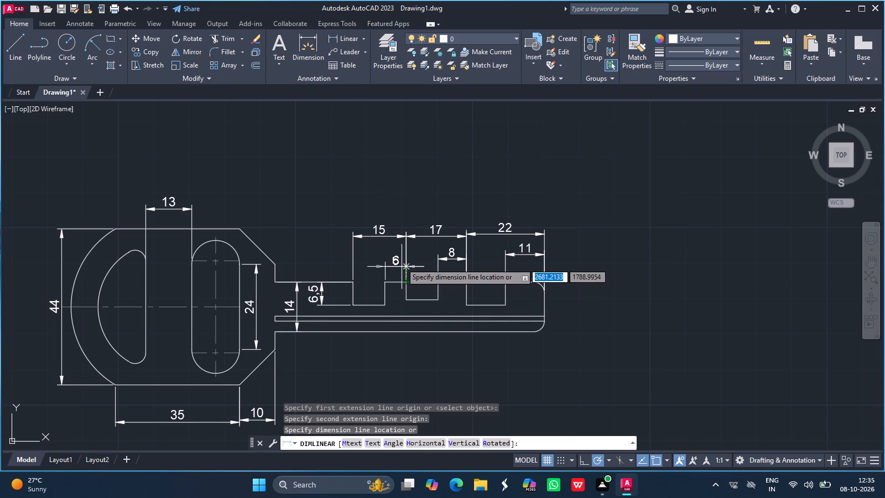
left_click_drag(401, 262, 401, 257)
left_click_drag(401, 257, 391, 133)
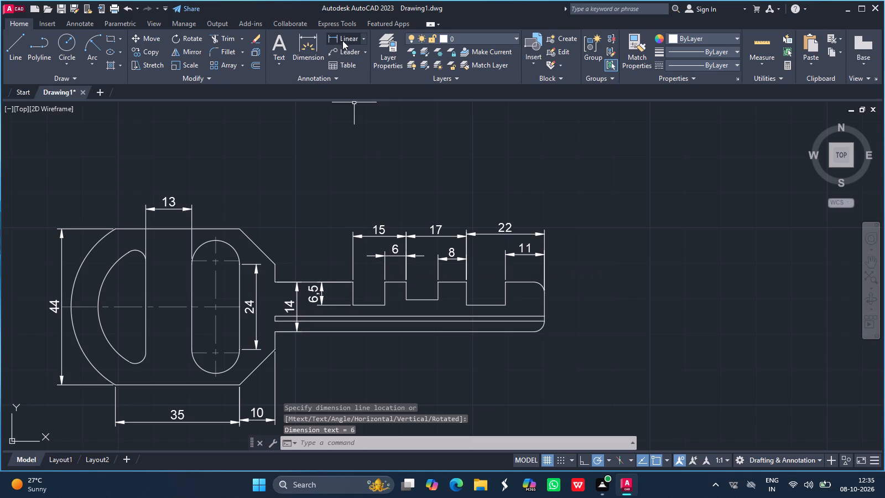
Dimension the middle notch's depth vertically, placing the dimension just beside its far wall.
left_click(345, 39)
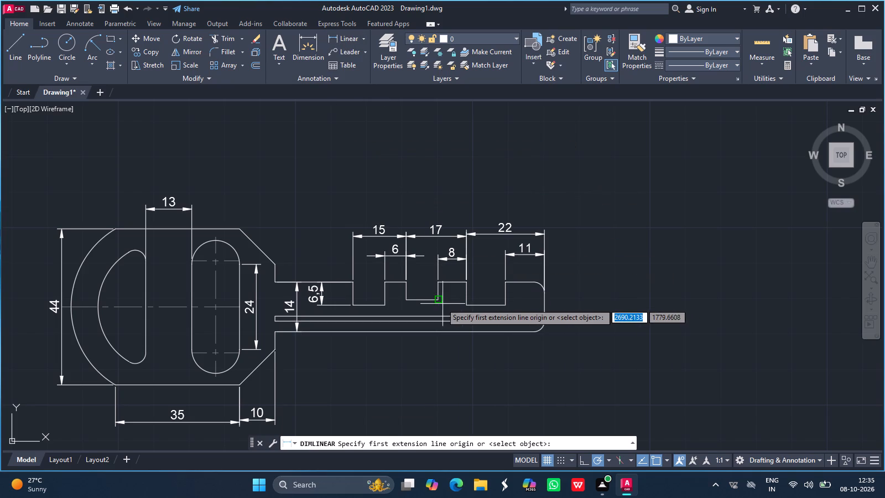
left_click_drag(439, 299, 438, 284)
left_click_drag(438, 284, 441, 287)
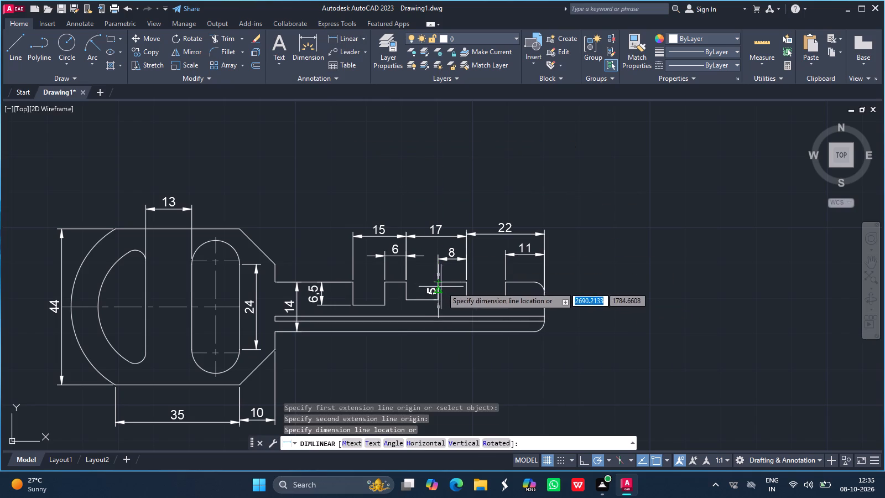
left_click_drag(441, 287, 448, 292)
left_click(448, 292)
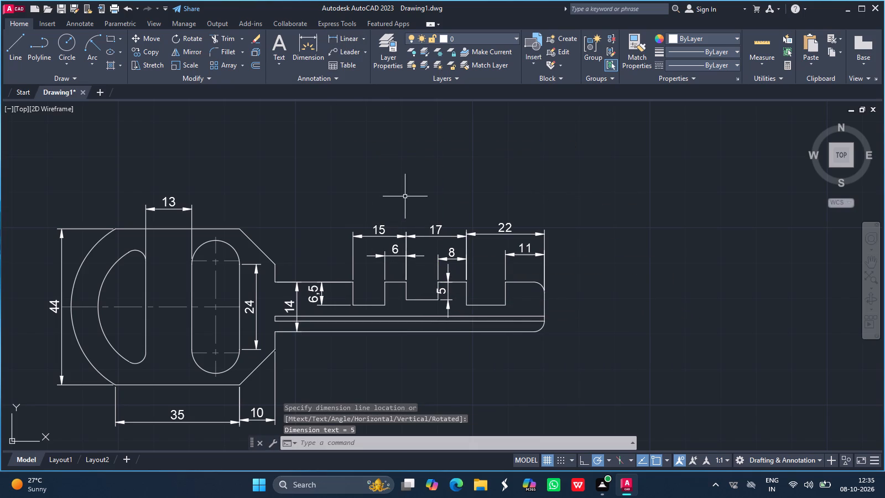
Dimension the groove's width and its distance from the blade's bottom edge vertically, placing both just beyond the blade's tip.
left_click(345, 35)
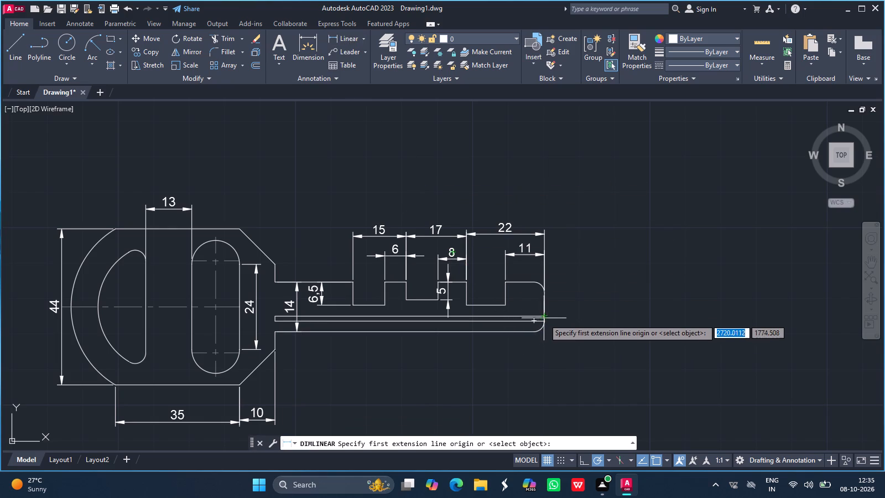
left_click_drag(544, 321, 542, 314)
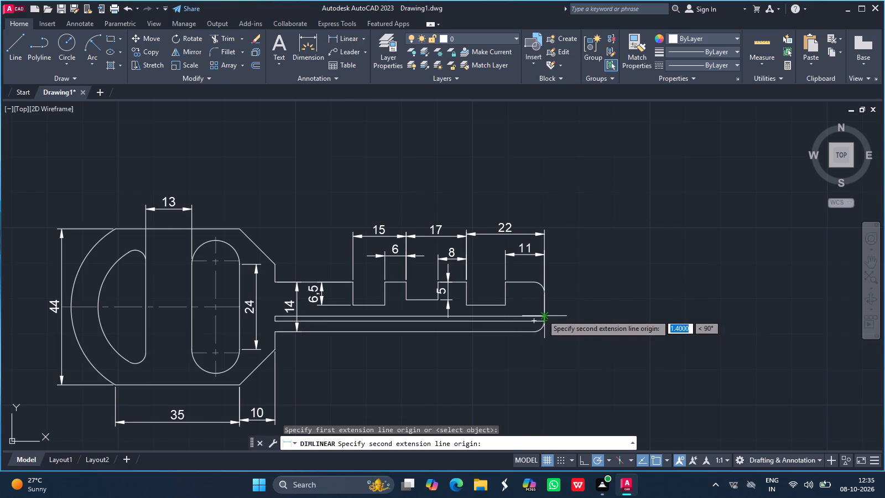
left_click_drag(542, 314, 520, 351)
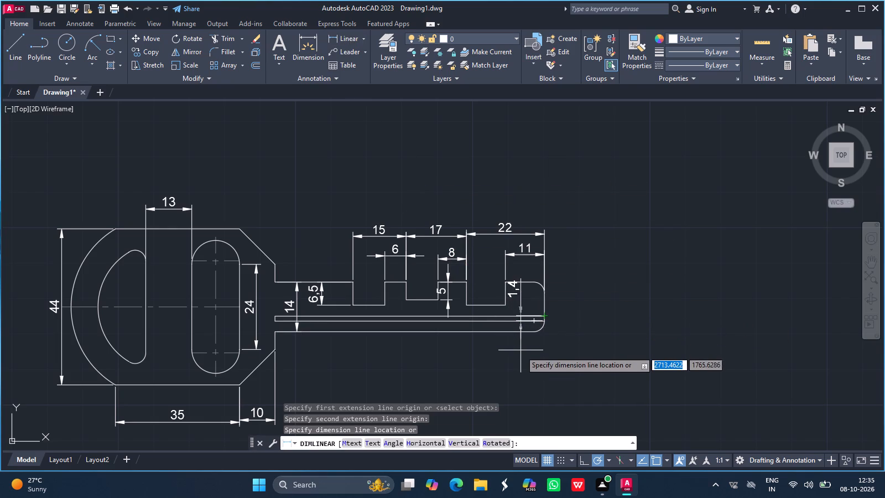
left_click_drag(520, 351, 565, 344)
left_click_drag(565, 344, 371, 150)
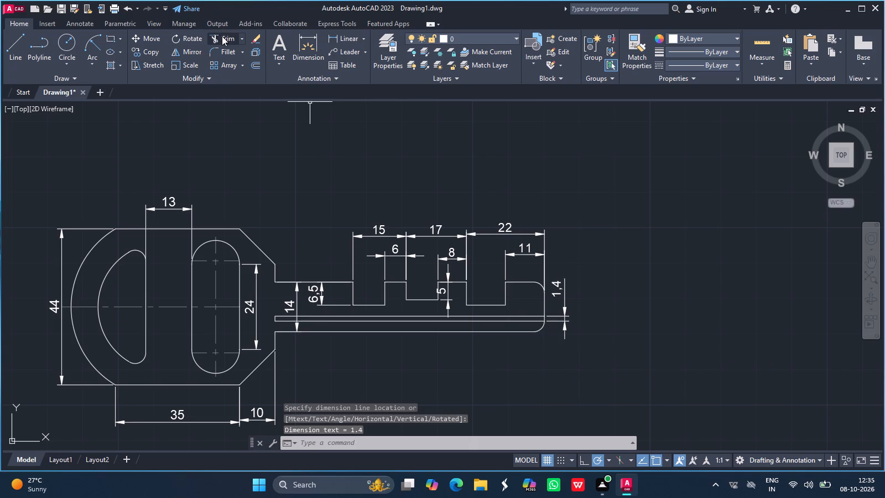
left_click(340, 37)
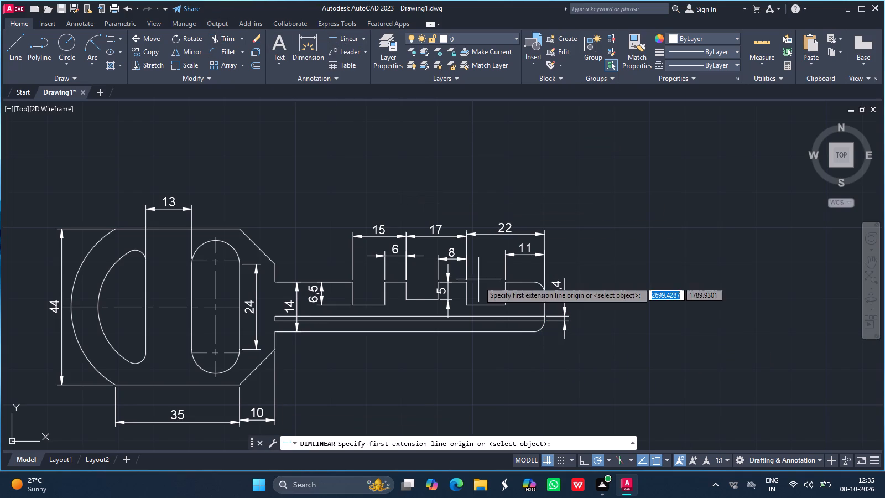
left_click_drag(533, 331, 533, 323)
left_click_drag(533, 323, 585, 333)
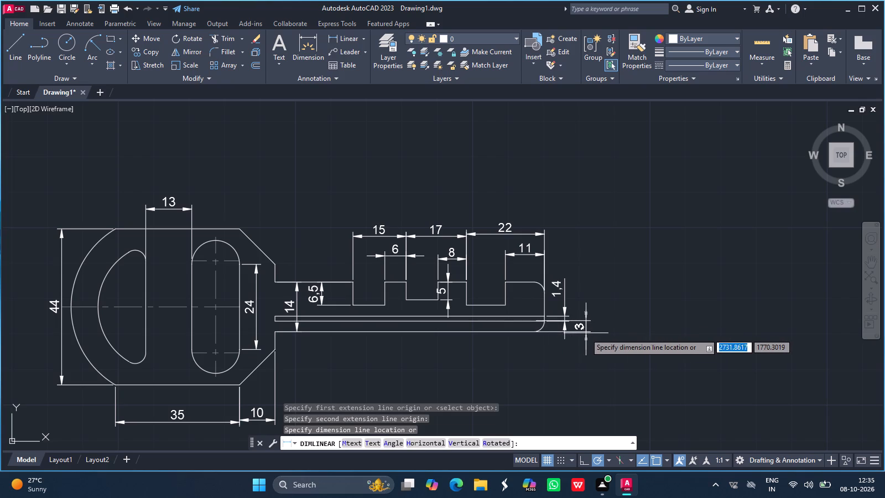
left_click_drag(585, 333, 577, 333)
left_click(577, 333)
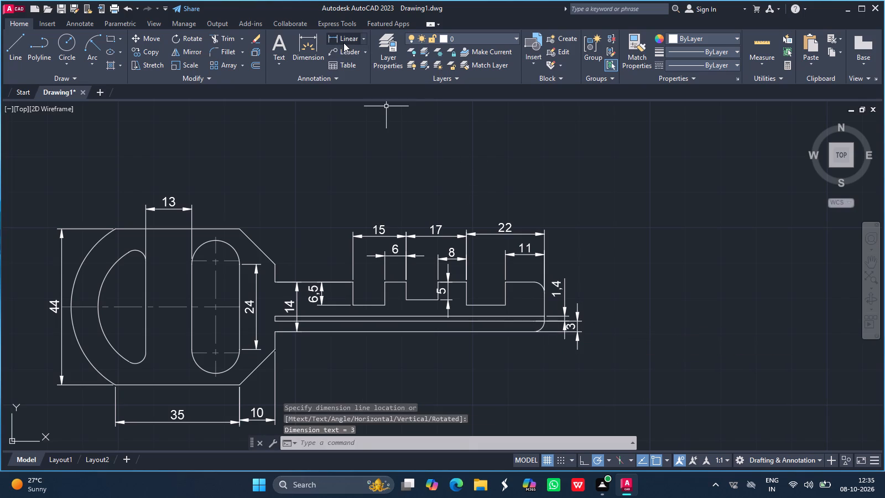
Dimension the third notch's depth vertically, placing it beyond the blade's tip, outside the groove dimensions.
left_click(343, 43)
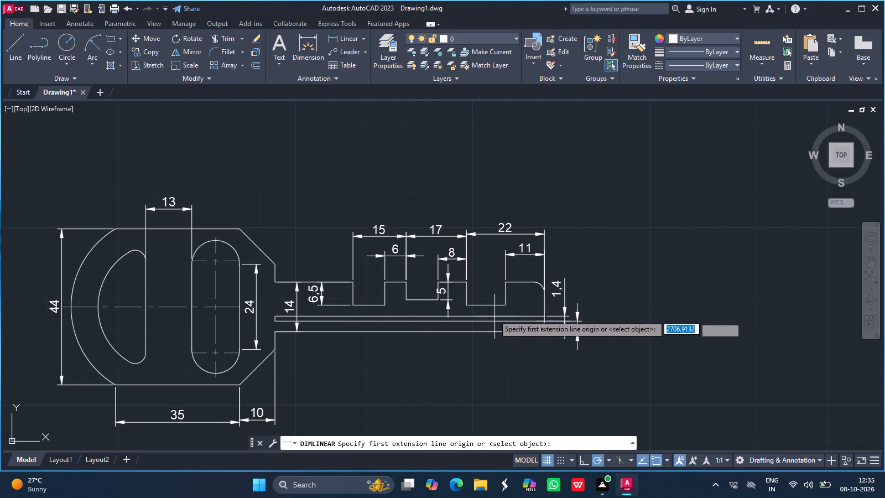
left_click_drag(506, 306, 504, 283)
left_click_drag(504, 283, 596, 294)
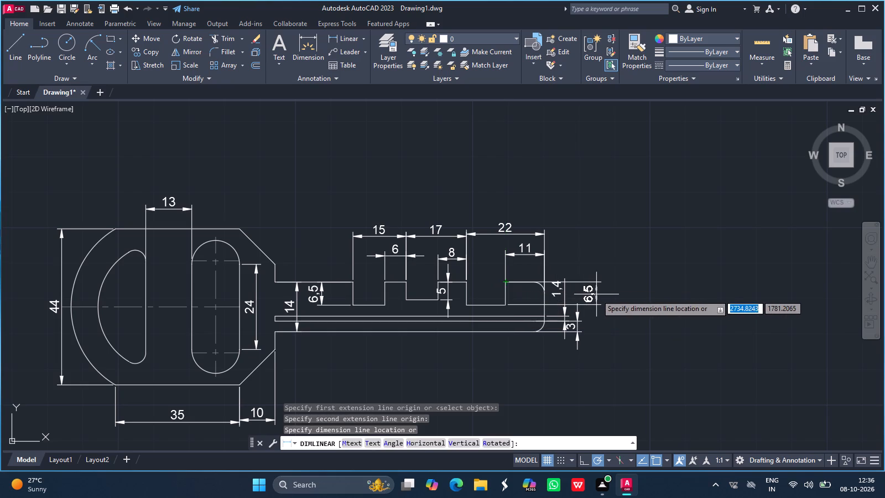
left_click_drag(596, 294, 601, 294)
left_click(601, 294)
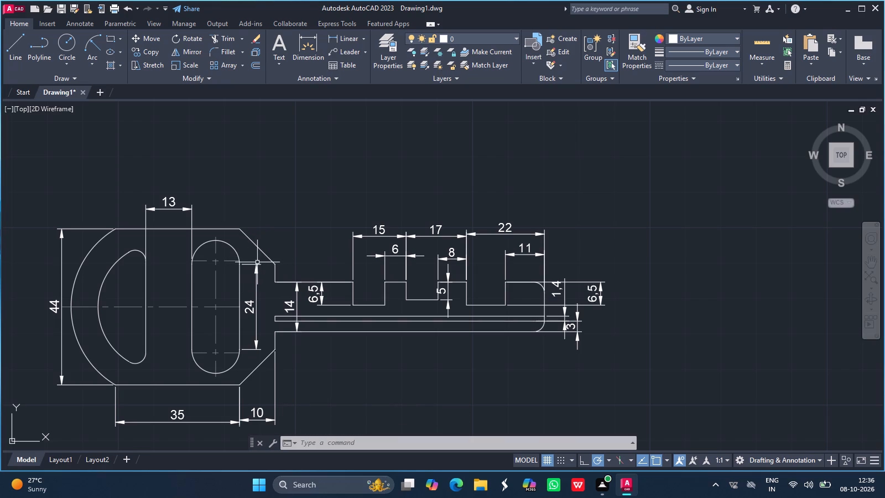
Add an aligned dimension between the bow's outer arc and the D-shaped cutout's arc, placed just below the horizontal centreline.
left_click(363, 39)
left_click(351, 79)
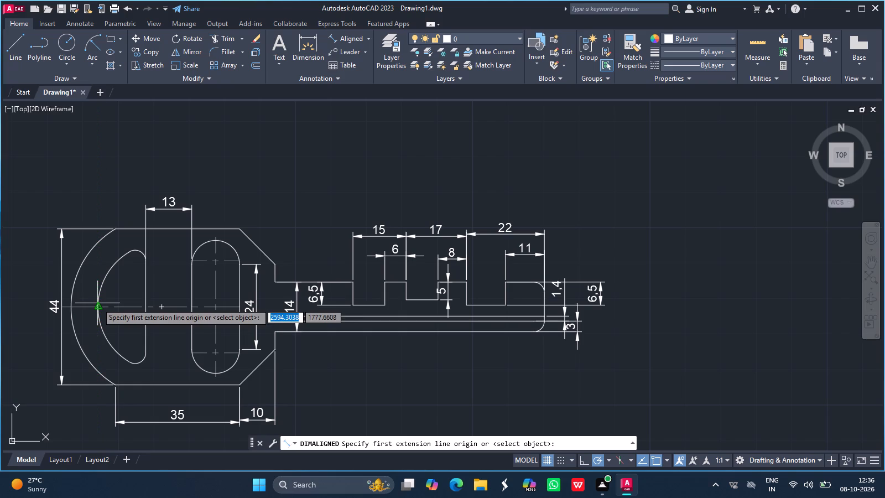
left_click_drag(99, 305, 81, 306)
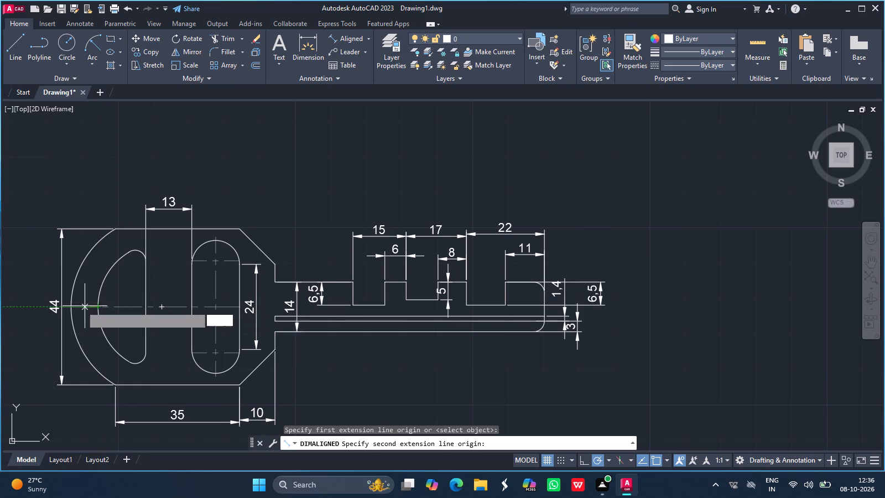
left_click_drag(81, 306, 73, 305)
left_click_drag(73, 305, 79, 328)
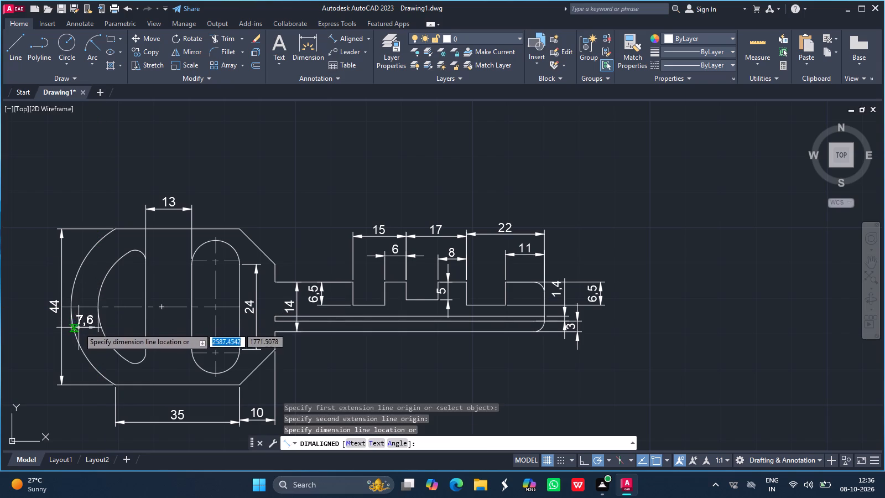
left_click_drag(79, 328, 79, 329)
left_click(79, 329)
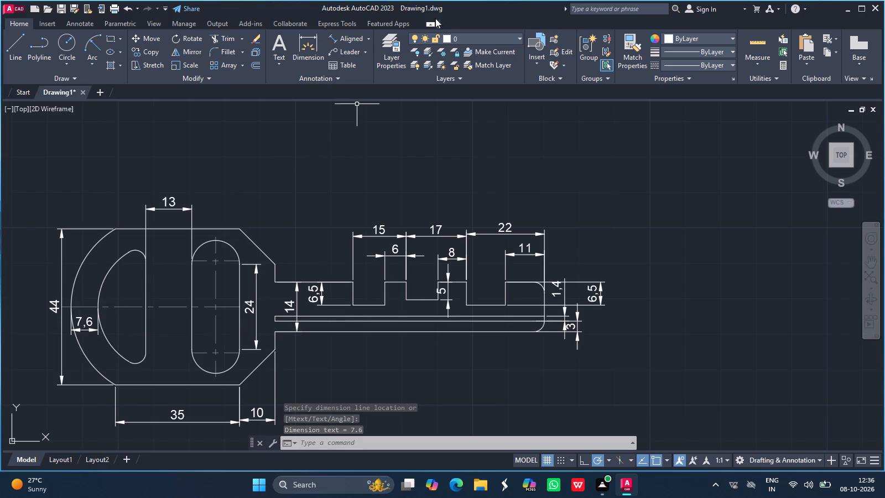
Add radius dimensions to the bow's outer arc and the D-shaped cutout's lower corner arc.
left_click(369, 38)
left_click(353, 147)
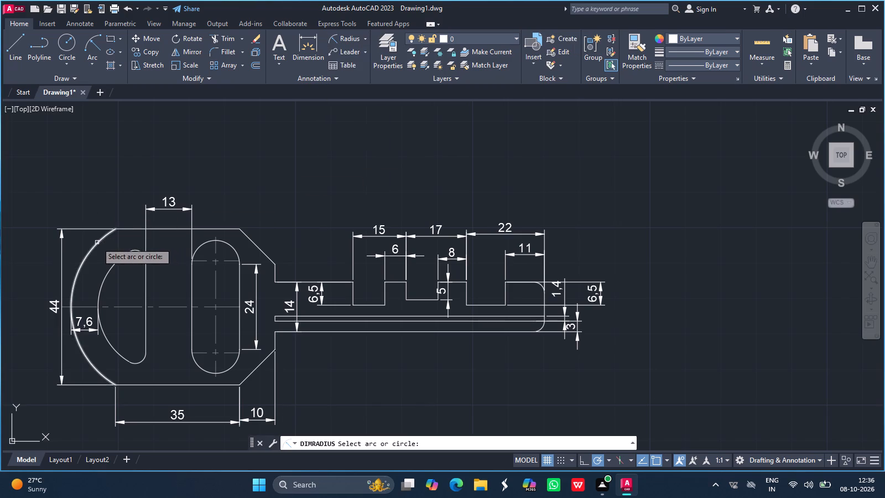
left_click_drag(97, 242, 91, 209)
left_click(91, 209)
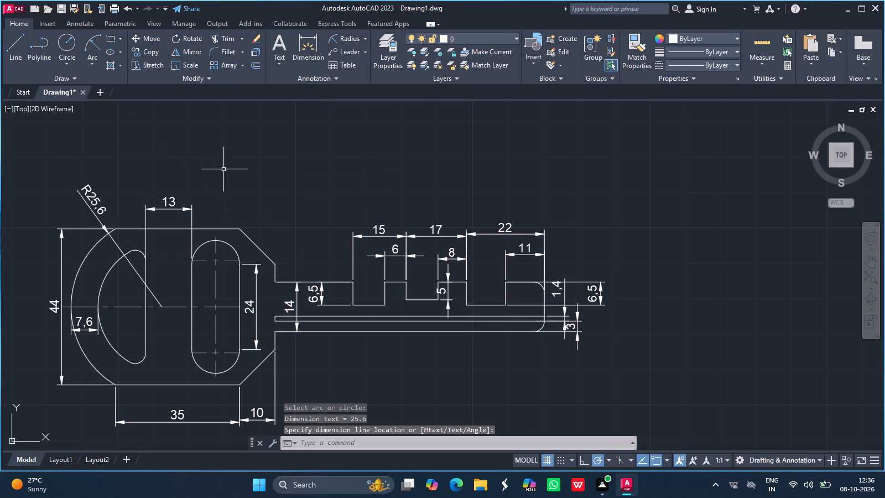
left_click(352, 37)
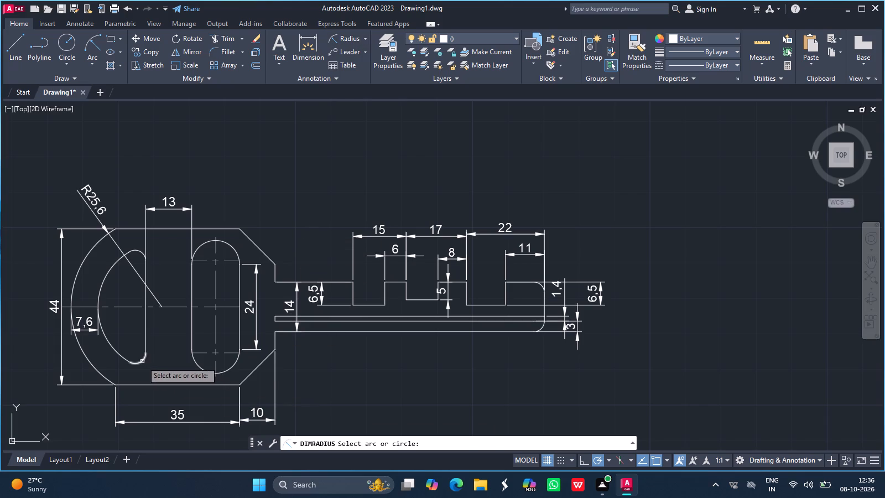
left_click_drag(140, 361, 153, 367)
left_click(153, 367)
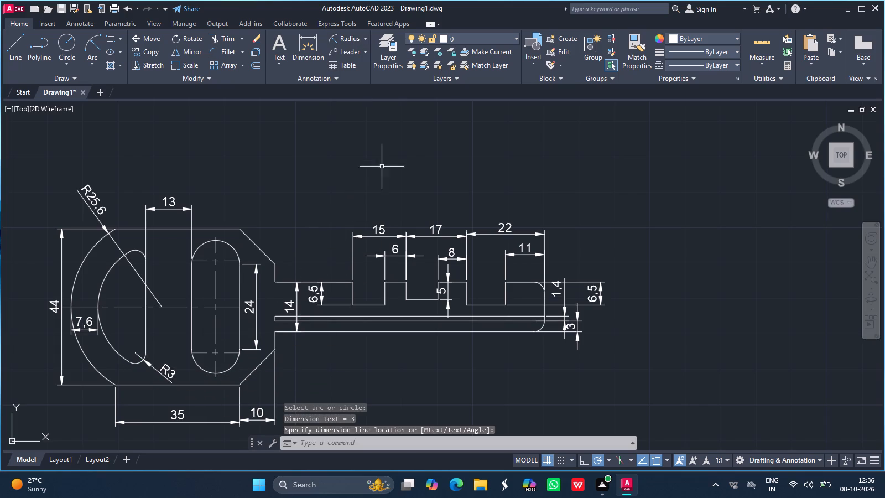
Add a radius dimension to the slot's upper end arc and set its precision to 0 decimal places.
left_click(348, 37)
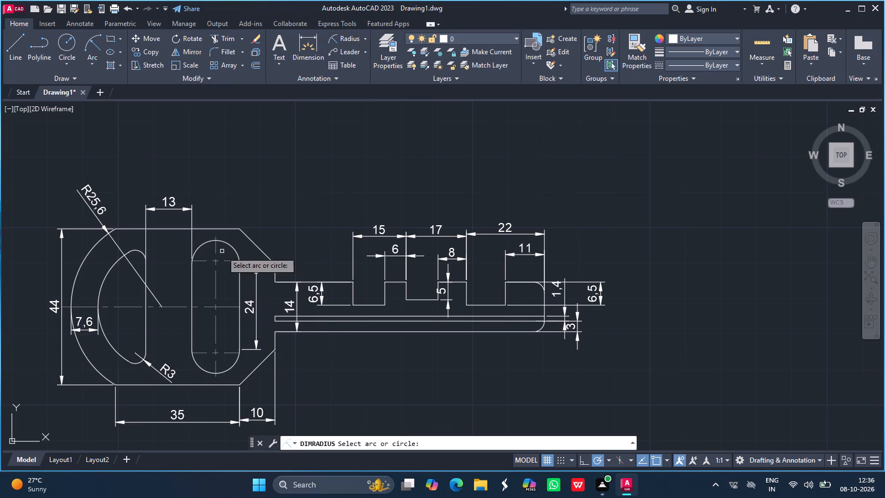
left_click_drag(231, 248, 270, 210)
left_click(270, 210)
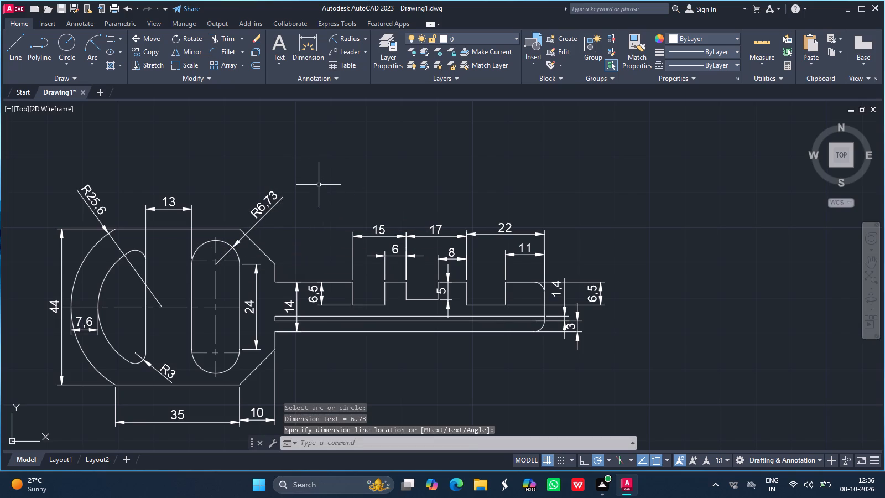
left_click(272, 199)
right_click(272, 199)
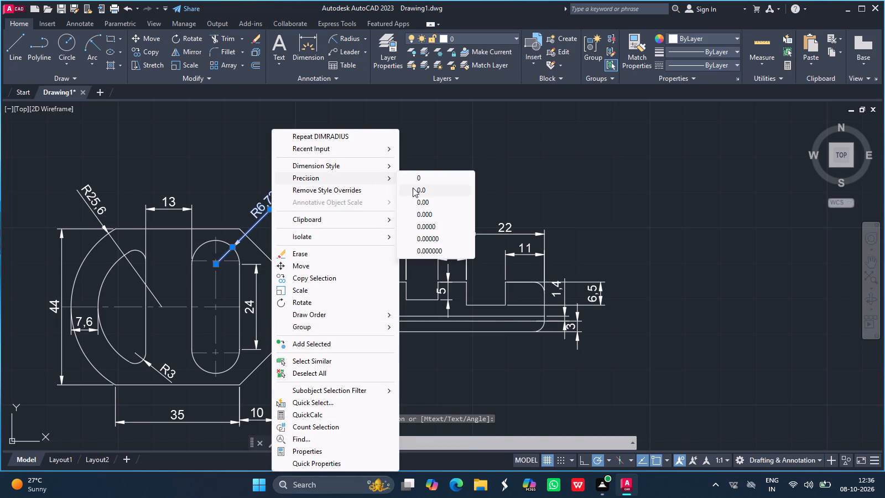
left_click(430, 181)
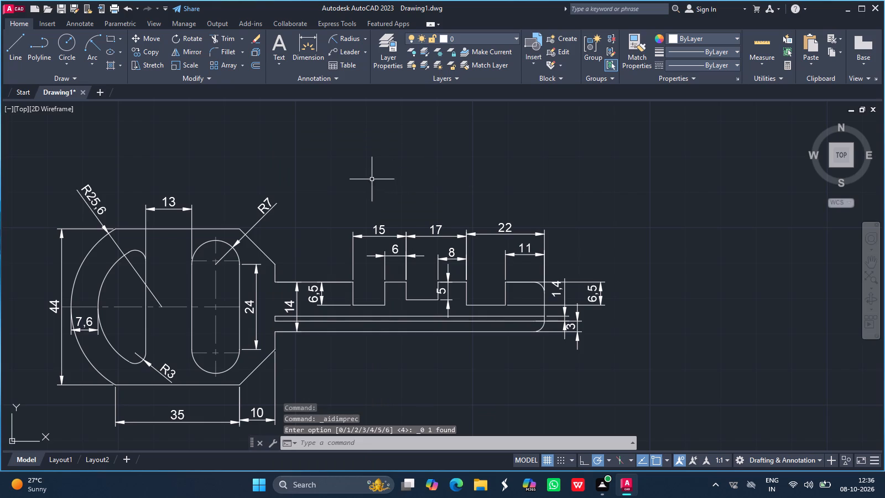
Add a radius dimension to the blade tip's upper rounded corner and prefix its text with "2-".
left_click(342, 41)
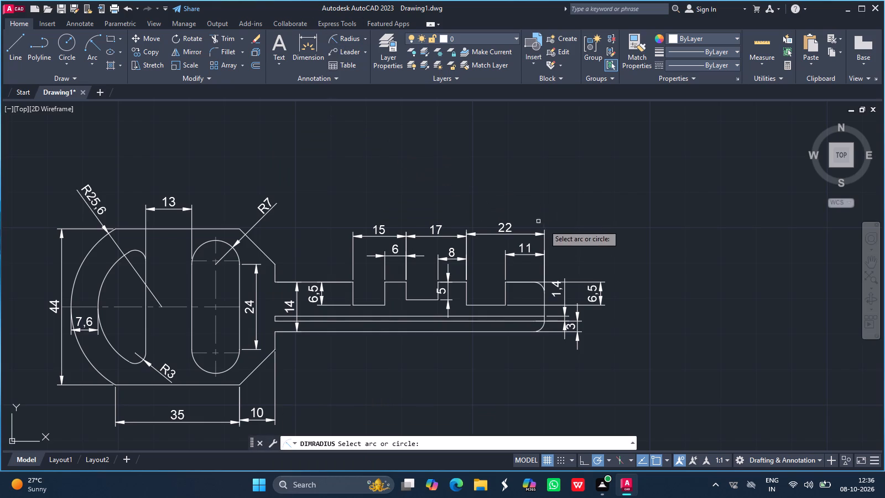
left_click(542, 287)
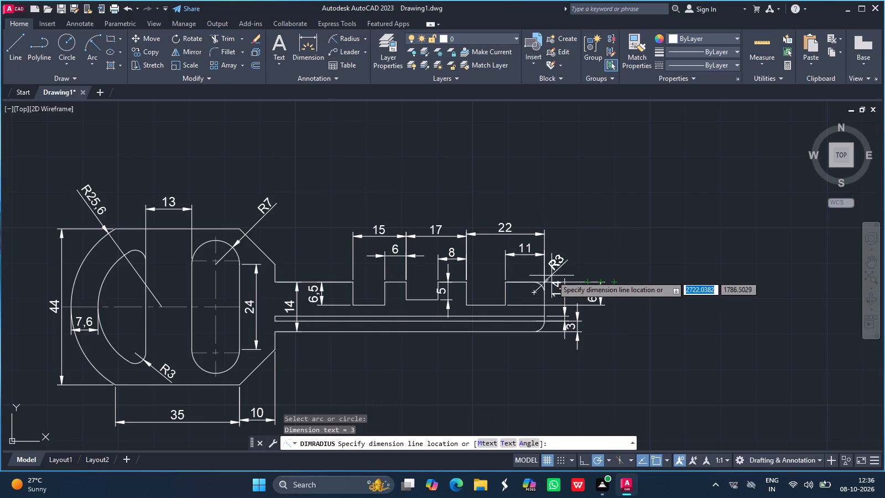
left_click(555, 274)
double_click(559, 264)
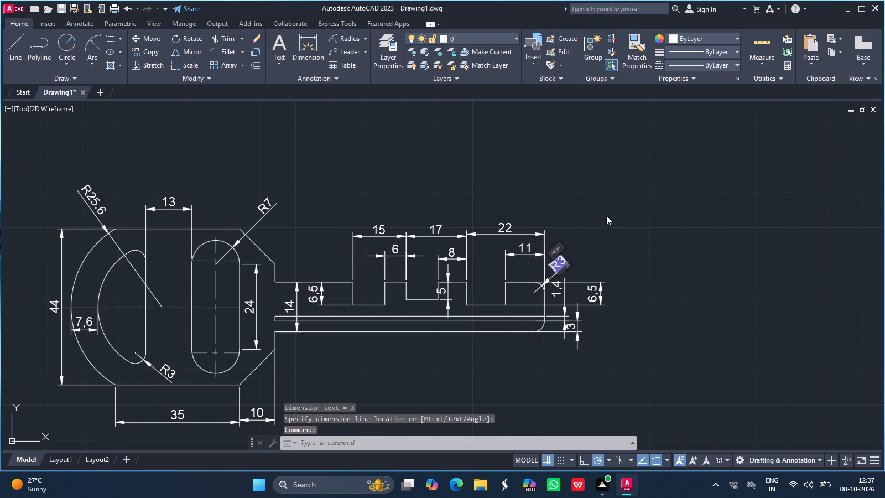
key("Left")
type("2-")
left_click(420, 385)
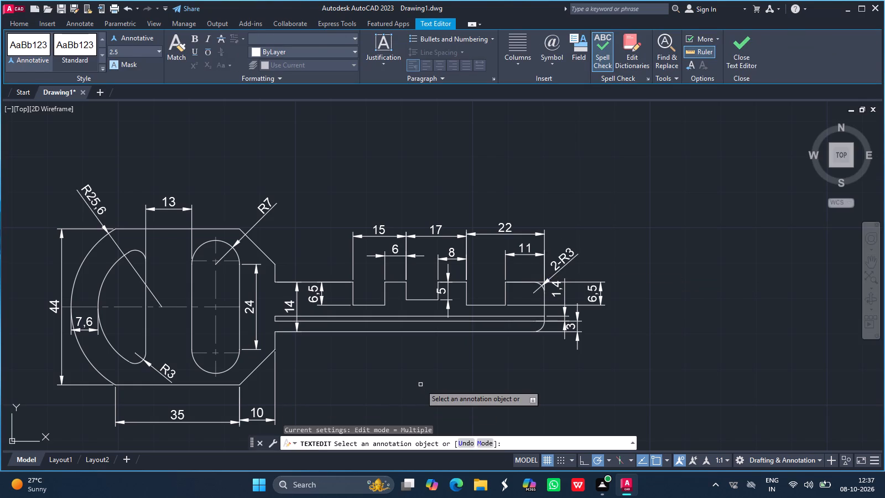
key("Escape")
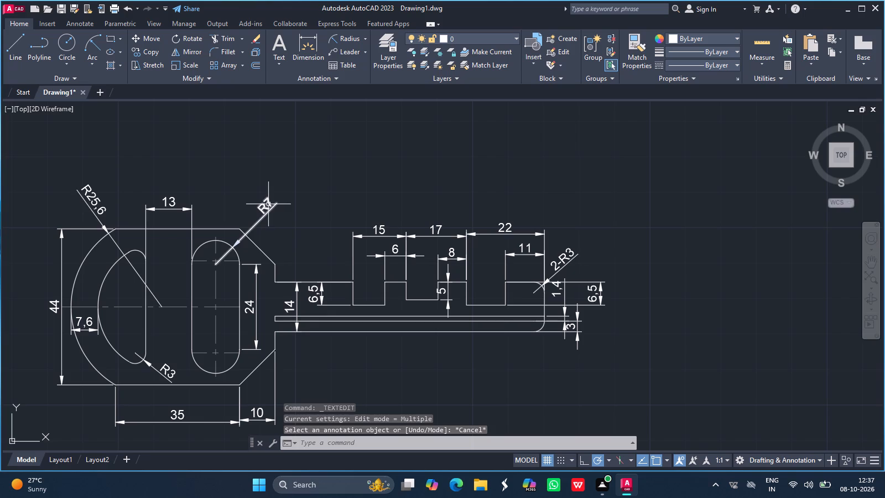
Prefix the radius dimension texts of the slot's end arc and the D-shaped cutout's lower corner with "2-".
double_click(268, 204)
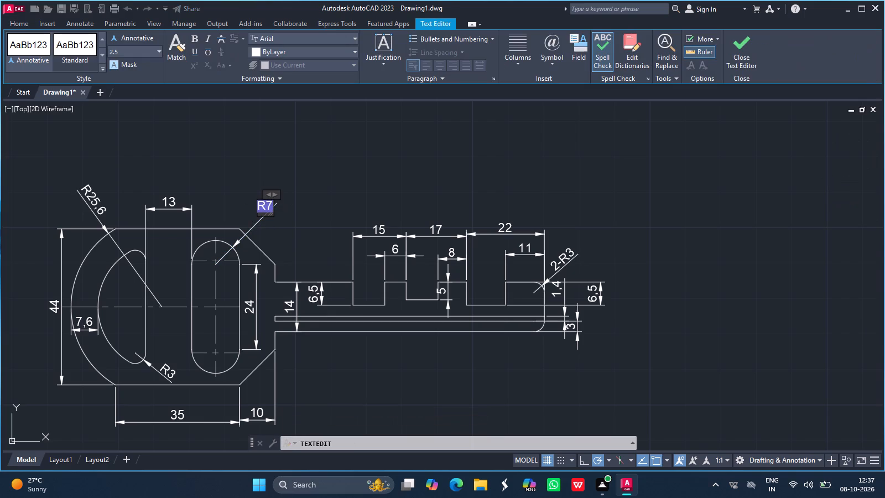
type("2-")
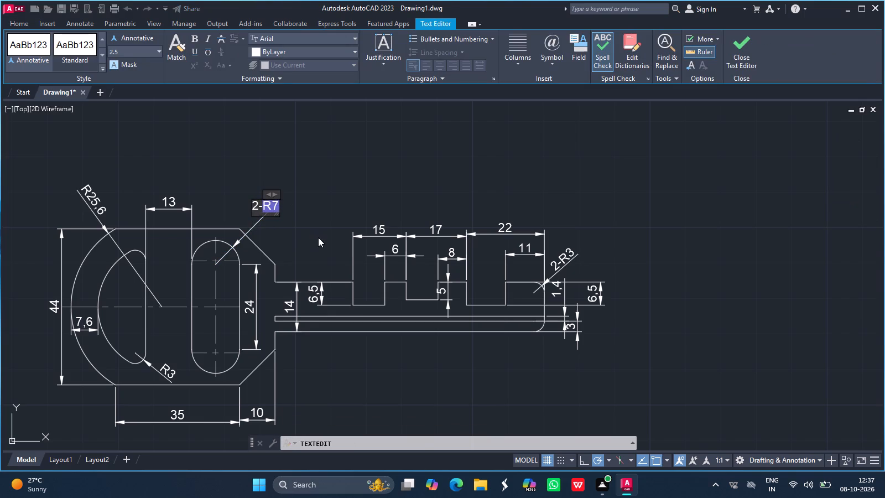
left_click(318, 237)
key("Escape")
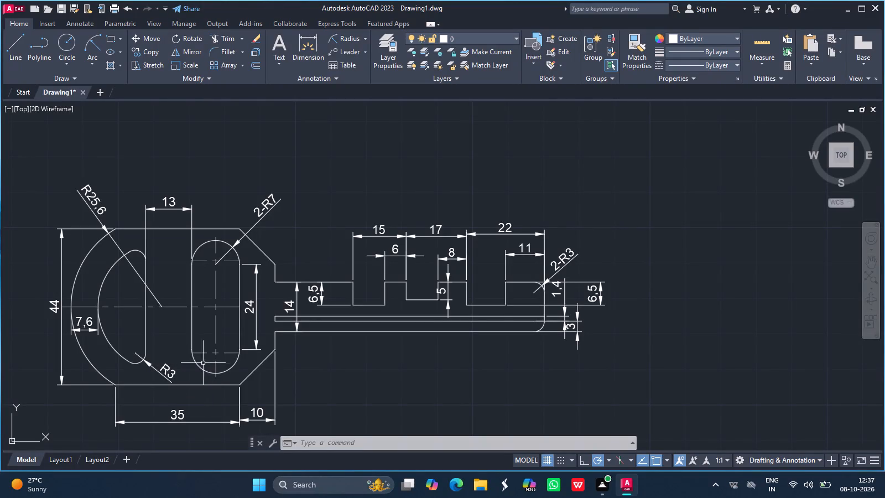
double_click(164, 368)
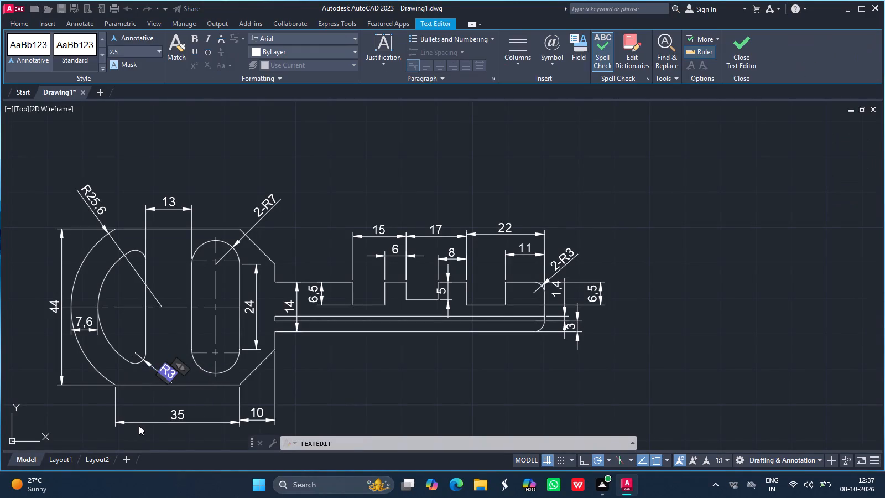
key("2")
key("minus")
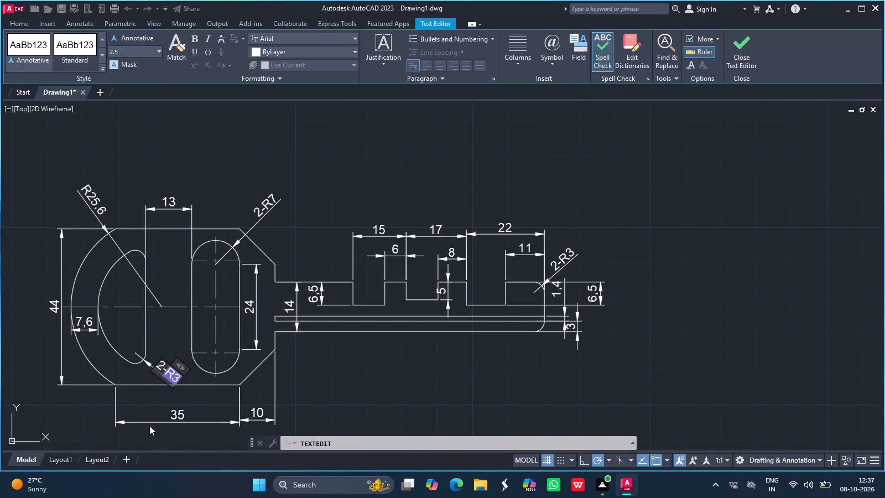
left_click(344, 386)
key("Escape")
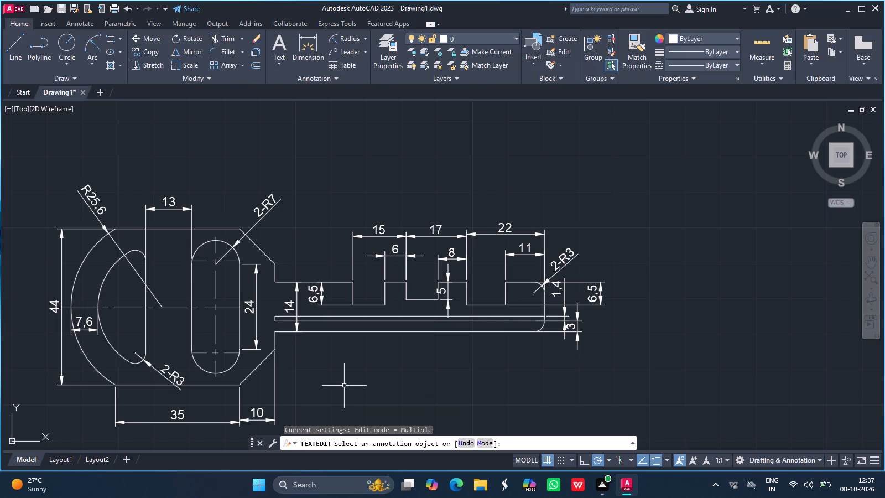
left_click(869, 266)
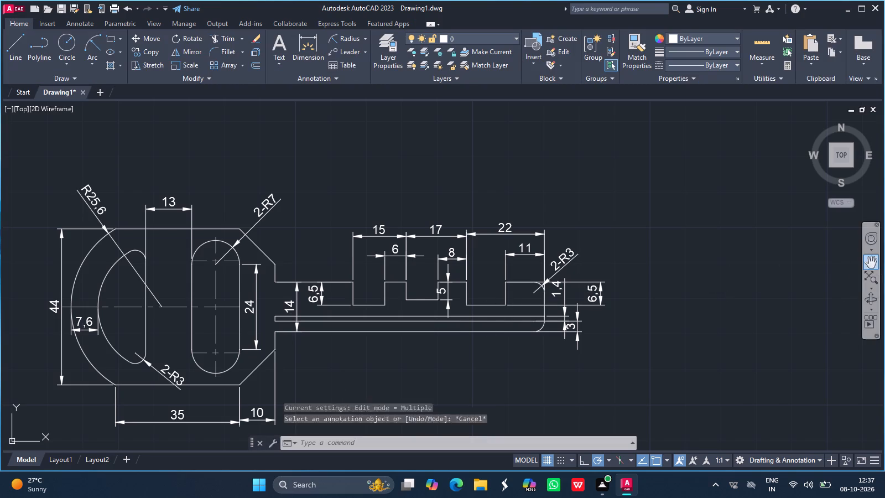
Save the drawing in the Fuji folder inside Documents under the file name P122.dwg.
left_click_drag(342, 309, 417, 260)
key("Escape")
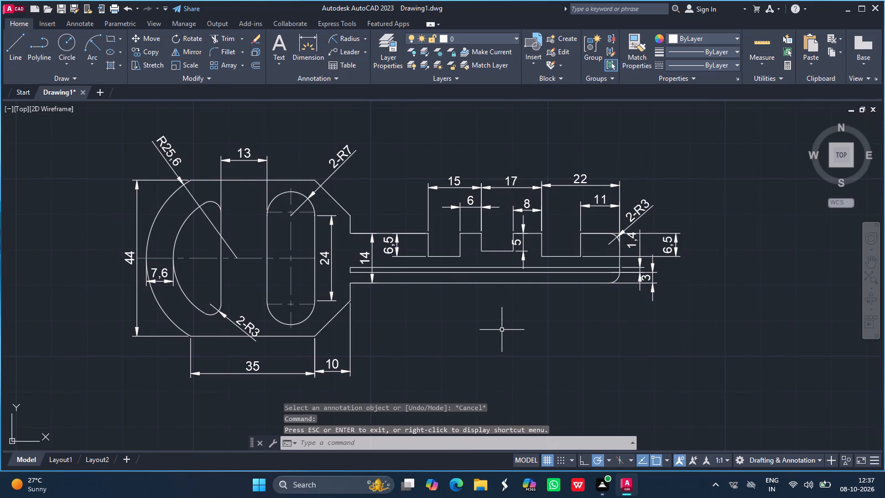
key("ctrl+s")
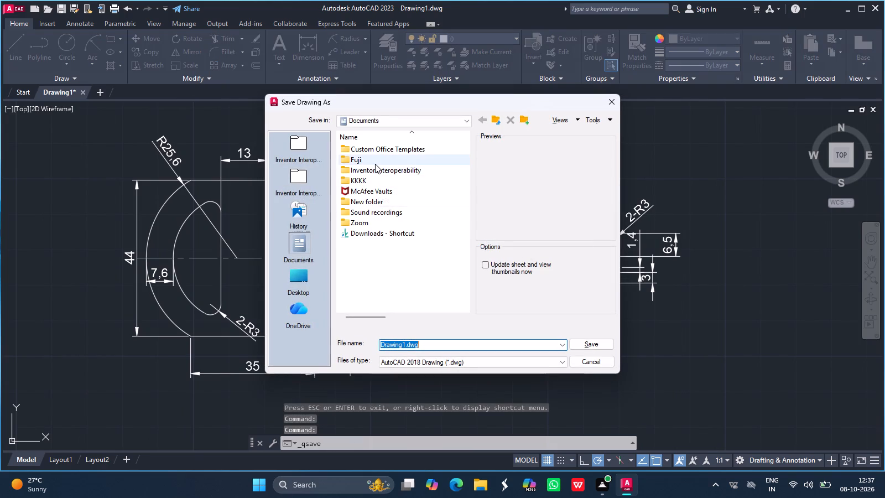
double_click(375, 164)
scroll(393, 276, "down", 20)
scroll(393, 276, "down", 20)
scroll(393, 276, "down", 20)
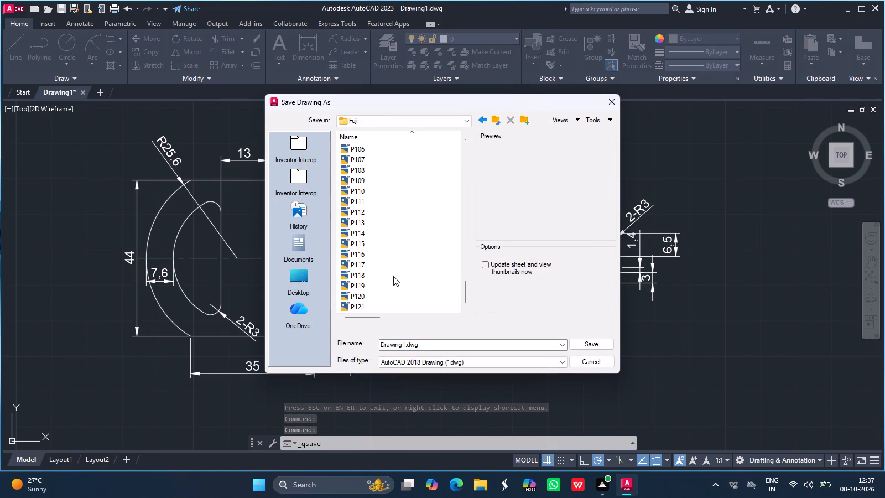
scroll(393, 276, "down", 20)
scroll(393, 276, "down", 20)
scroll(393, 276, "down", 20)
left_click(426, 344)
key("Right")
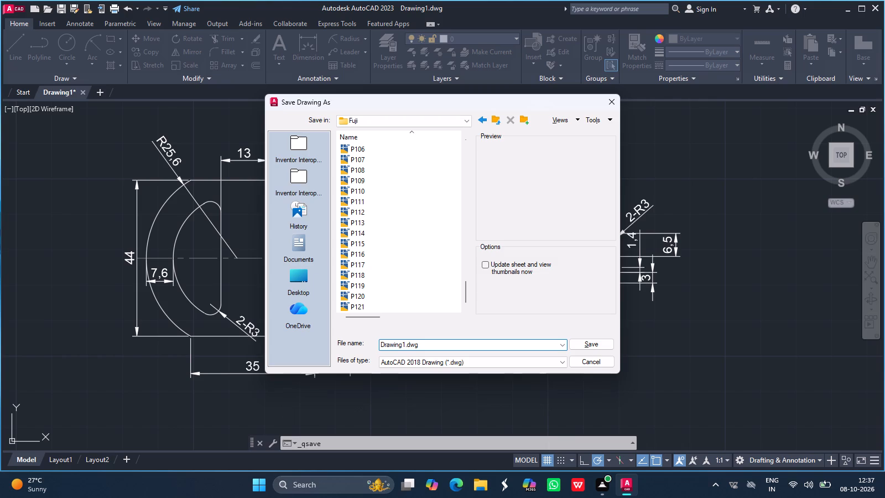
key("Left")
key("Left")
key("Left")
key("Left")
key("BackSpace")
key("BackSpace")
key("BackSpace")
key("BackSpace")
key("BackSpace")
key("BackSpace")
key("BackSpace")
key("BackSpace")
key("BackSpace")
key("BackSpace")
key("BackSpace")
key("BackSpace")
key("BackSpace")
key("BackSpace")
key("BackSpace")
key("BackSpace")
key("shift+p")
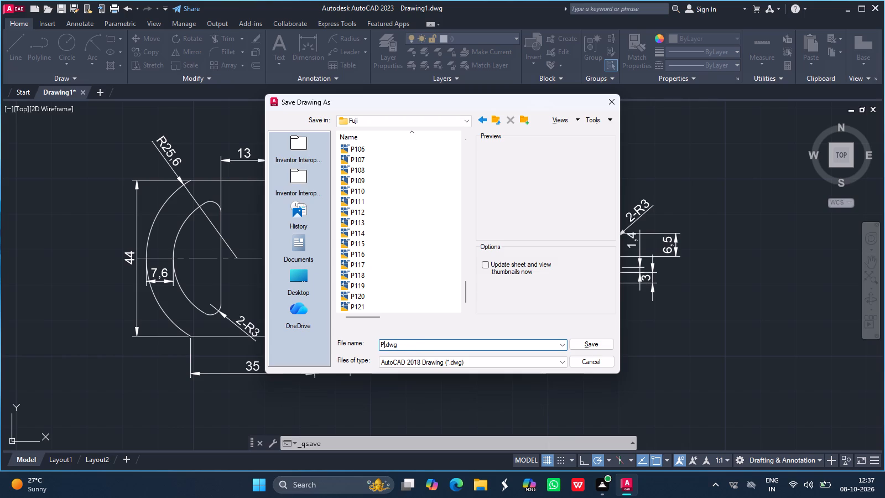
type("122")
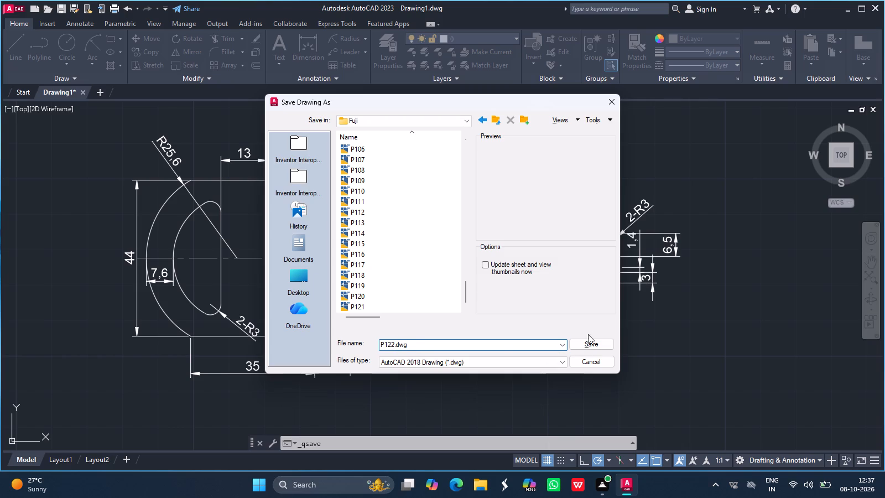
left_click(600, 341)
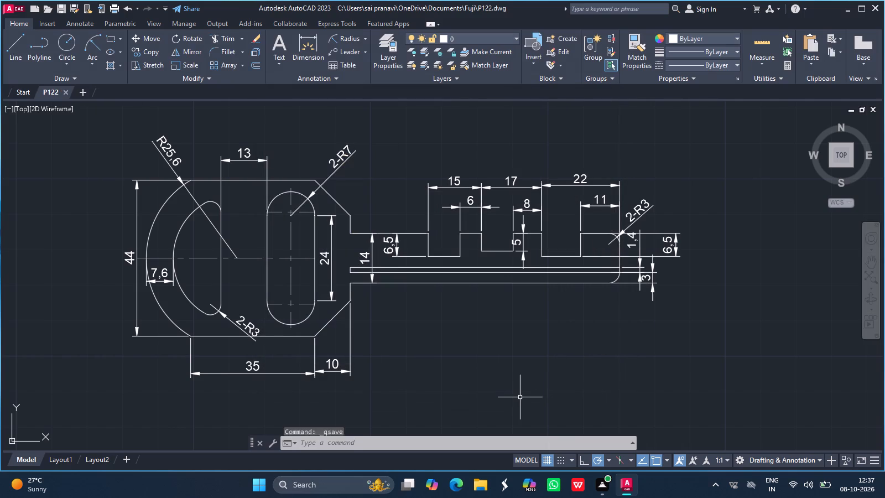
Set up the plot with the DWG To PDF.pc3 plotter, centred on the sheet, in landscape orientation.
key("ctrl+p")
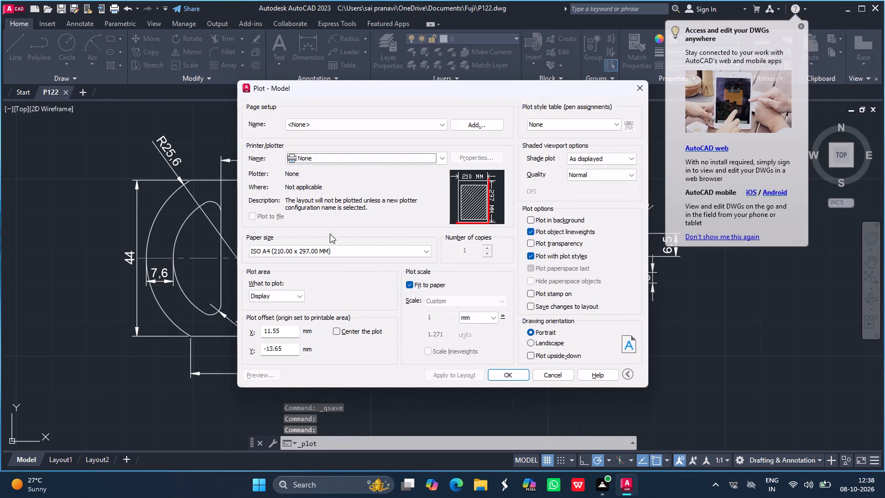
left_click(383, 163)
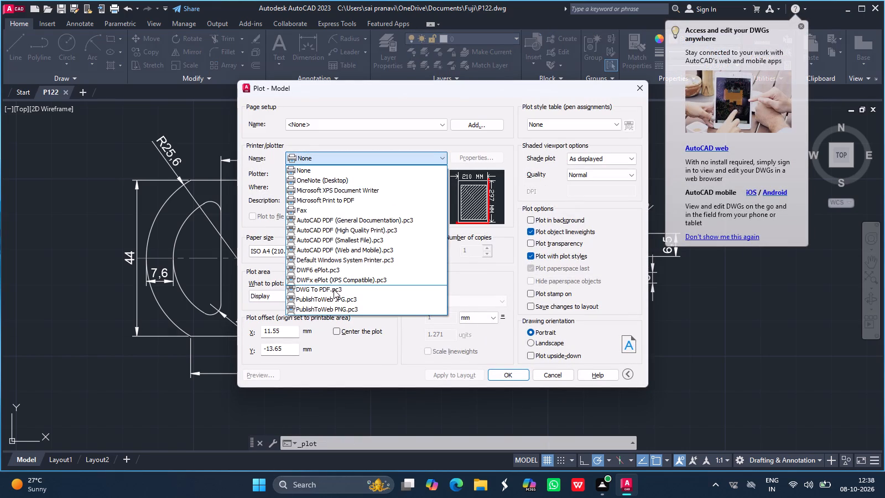
left_click(334, 289)
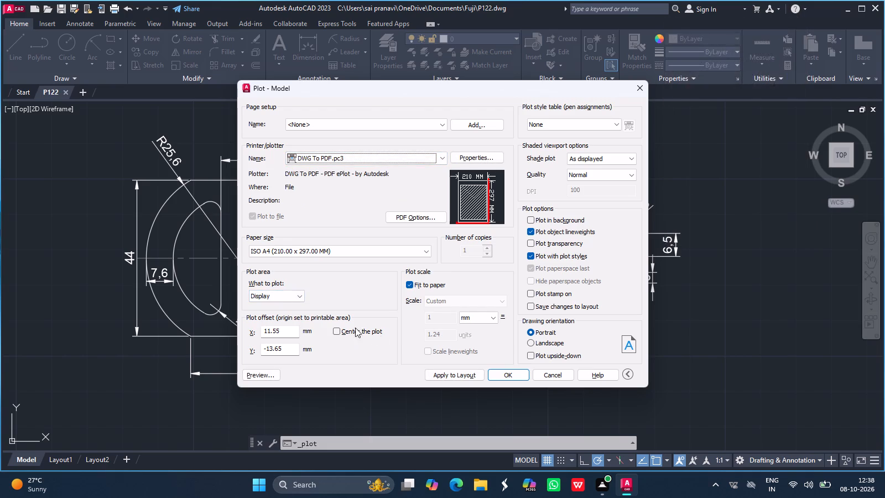
left_click(337, 330)
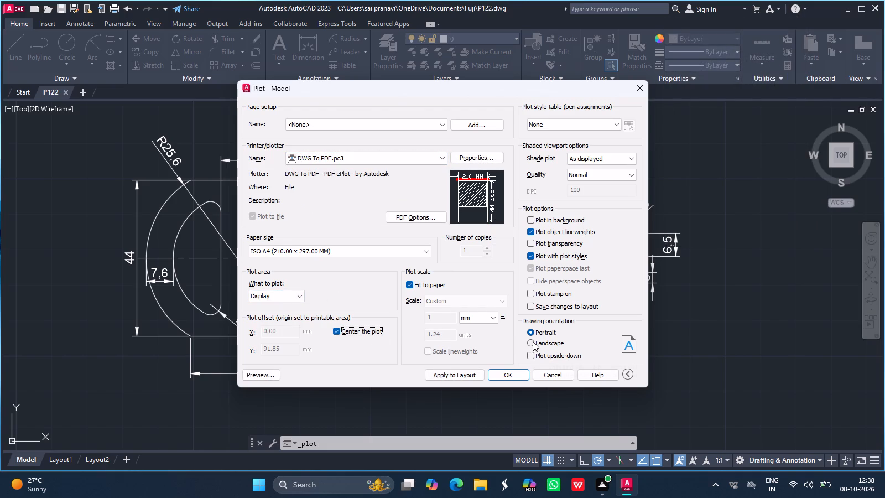
left_click(533, 341)
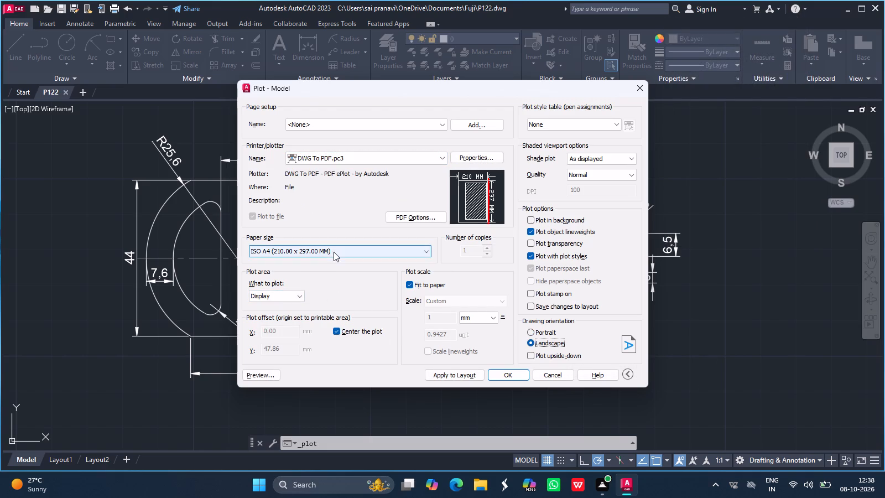
Set the plot area to a Window enclosing the whole key profile and all its dimensions.
left_click_drag(278, 295, 269, 328)
left_click(269, 328)
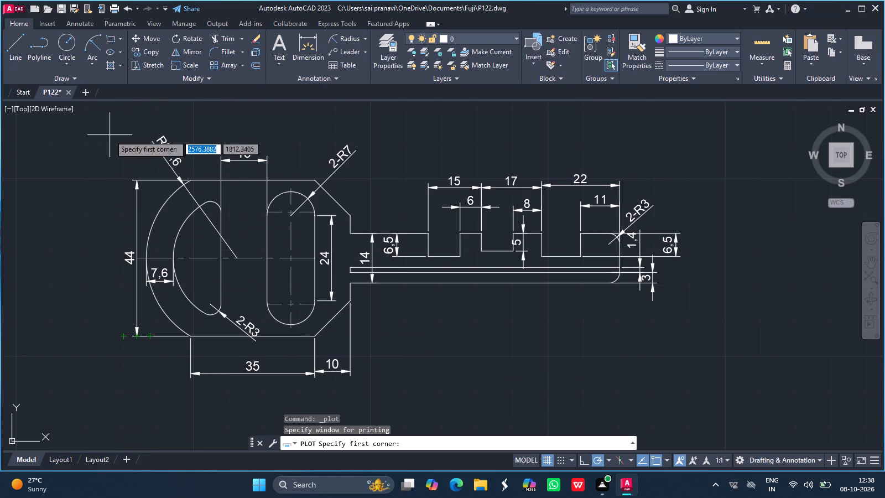
left_click_drag(112, 120, 436, 199)
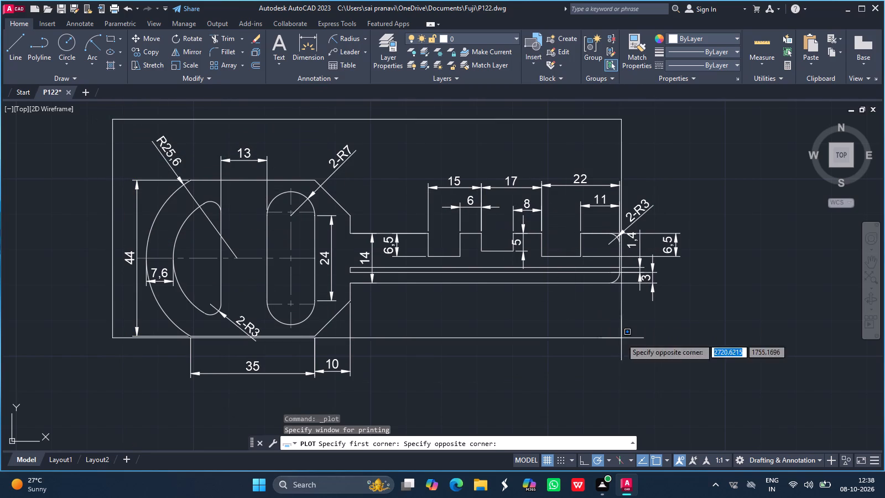
left_click(700, 394)
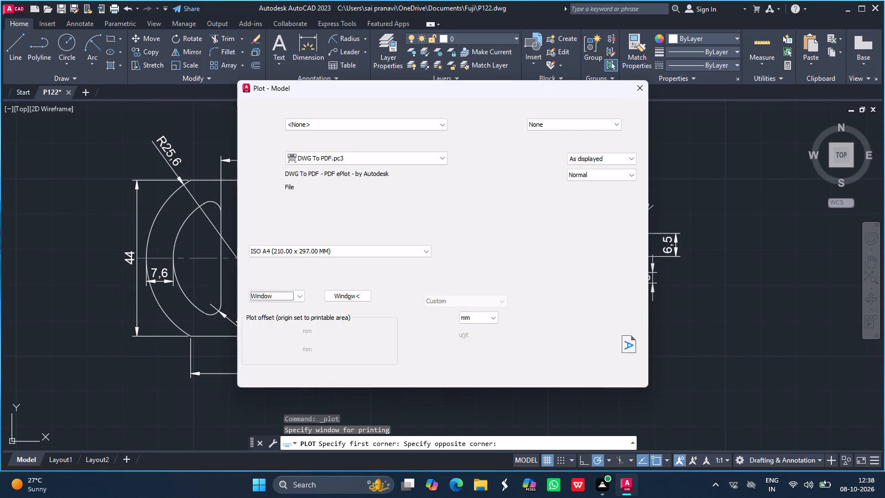
Plot the drawing and save the PDF in the Fuji folder, keeping the suggested file name.
left_click(510, 371)
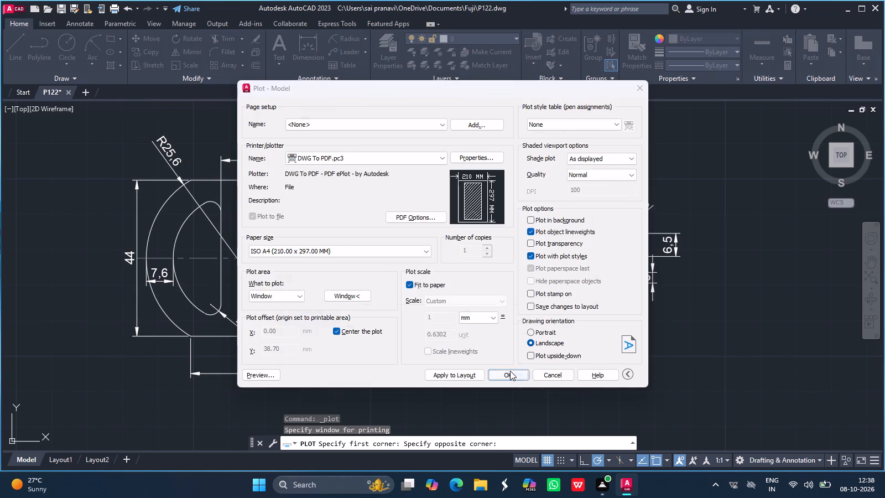
double_click(379, 158)
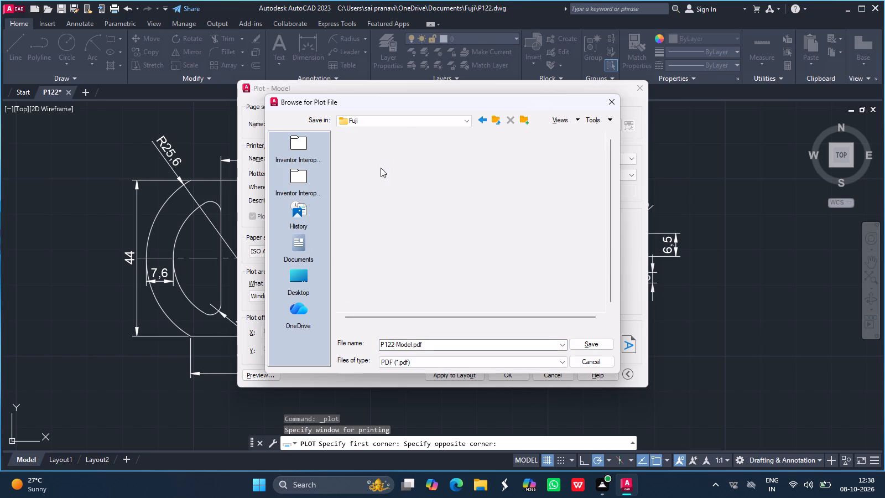
left_click(583, 340)
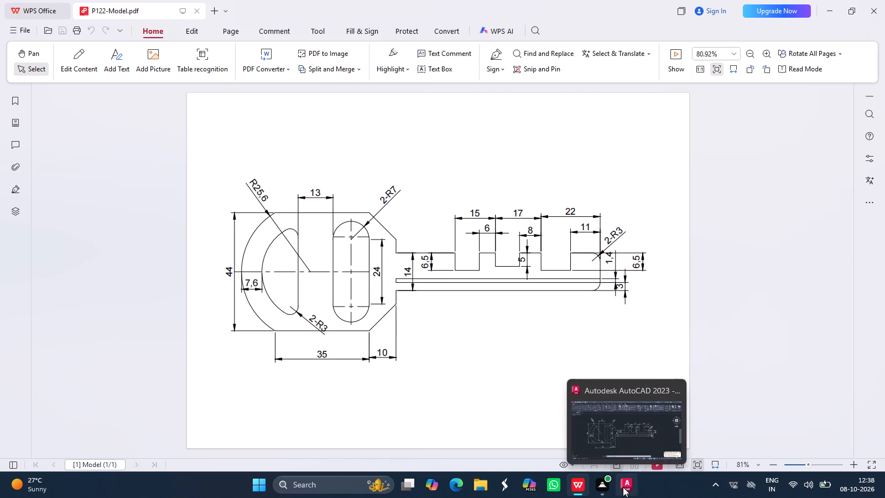
Switch from the PDF viewer back to AutoCAD and stop log file recording with the LOGFILEOFF command.
left_click(624, 414)
left_click(539, 439)
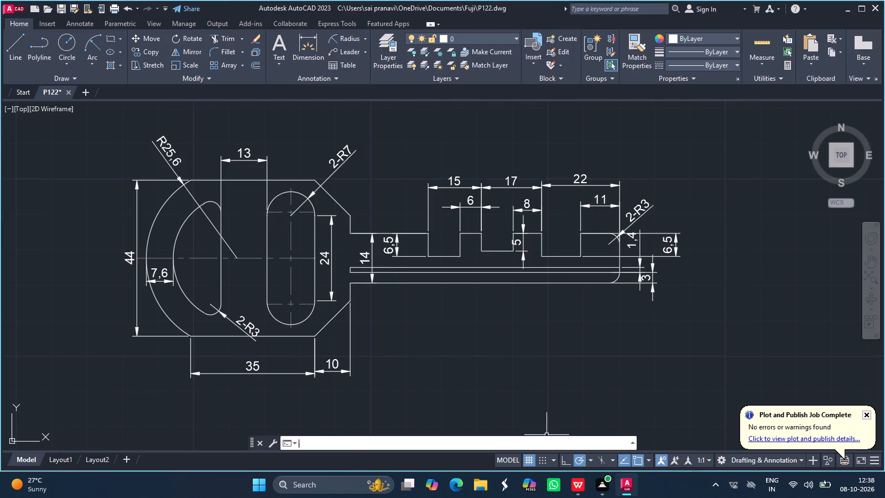
type("logf")
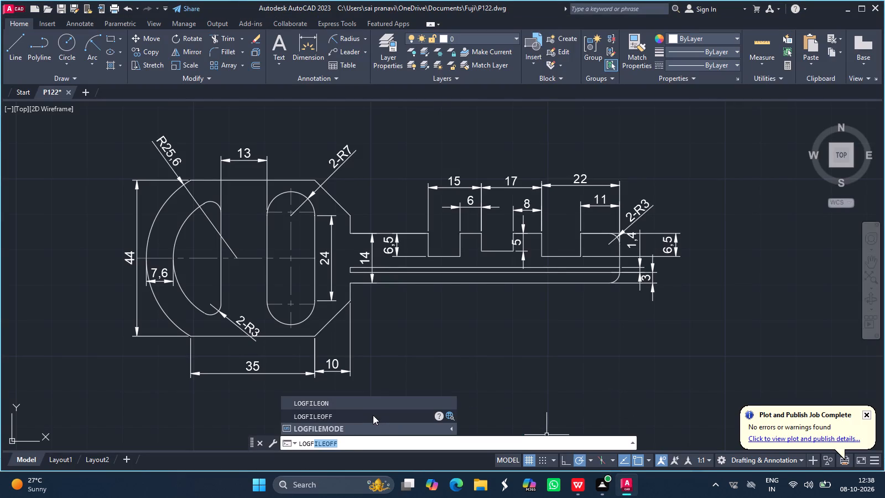
left_click(373, 415)
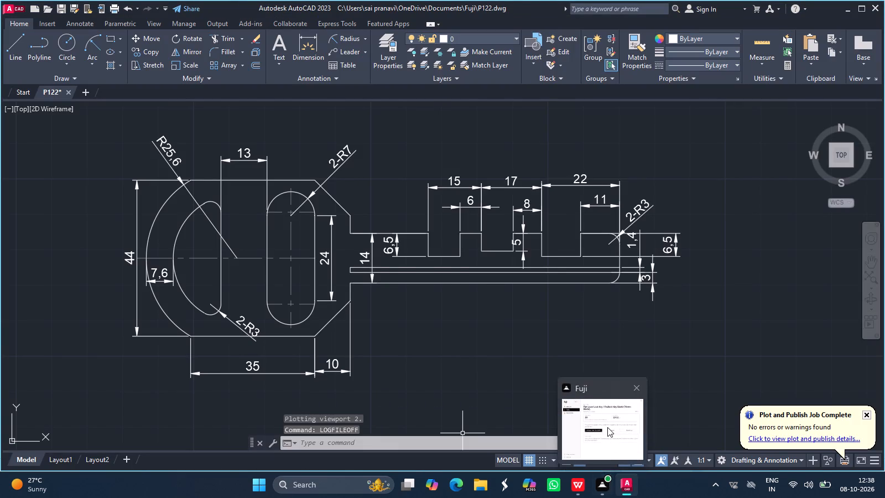